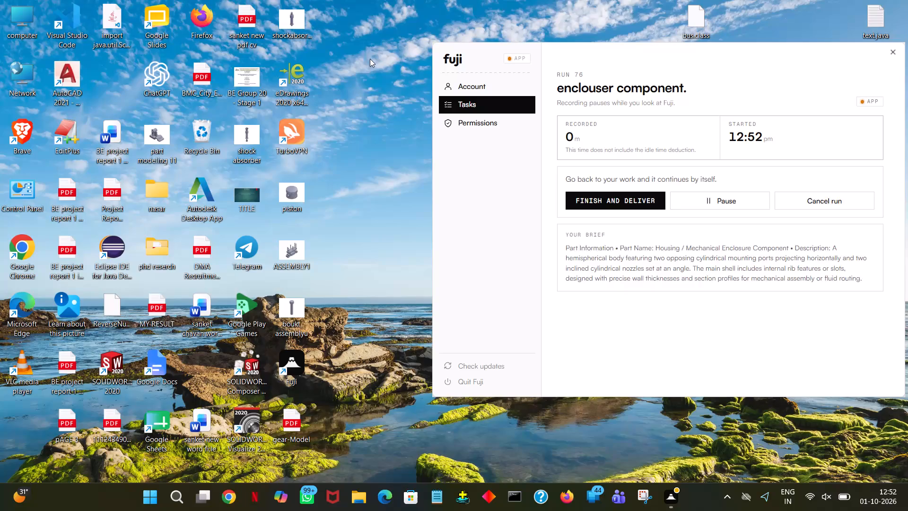
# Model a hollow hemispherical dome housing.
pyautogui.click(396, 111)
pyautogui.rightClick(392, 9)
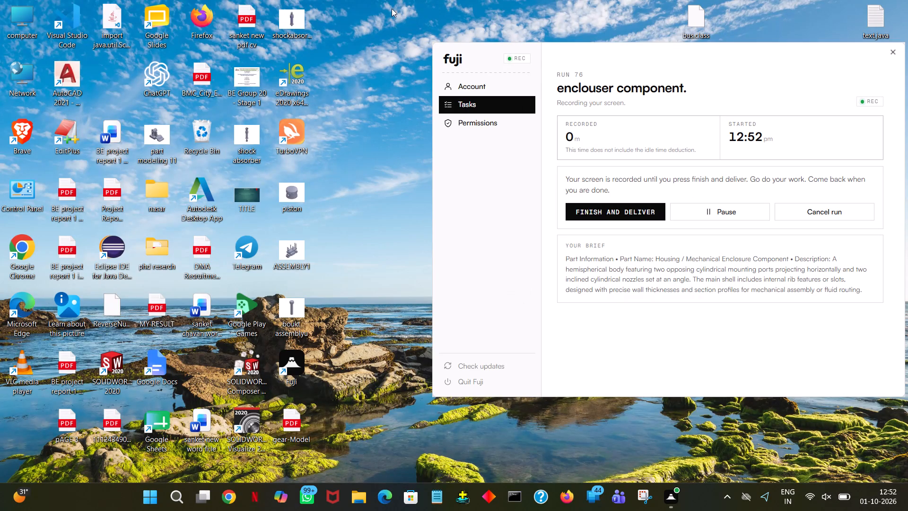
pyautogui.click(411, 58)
# Launch SOLIDWORKS 2020 and create a new part document.
pyautogui.doubleClick(125, 363)
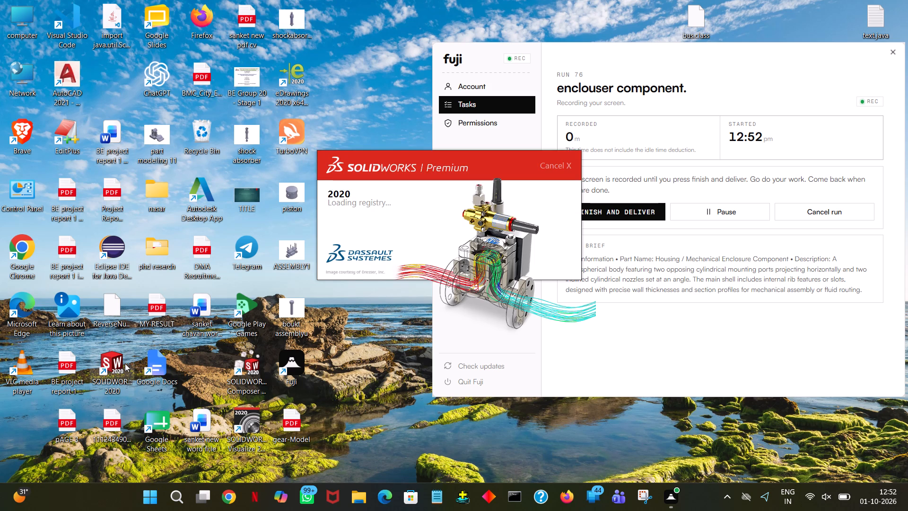
pyautogui.rightClick(332, 0)
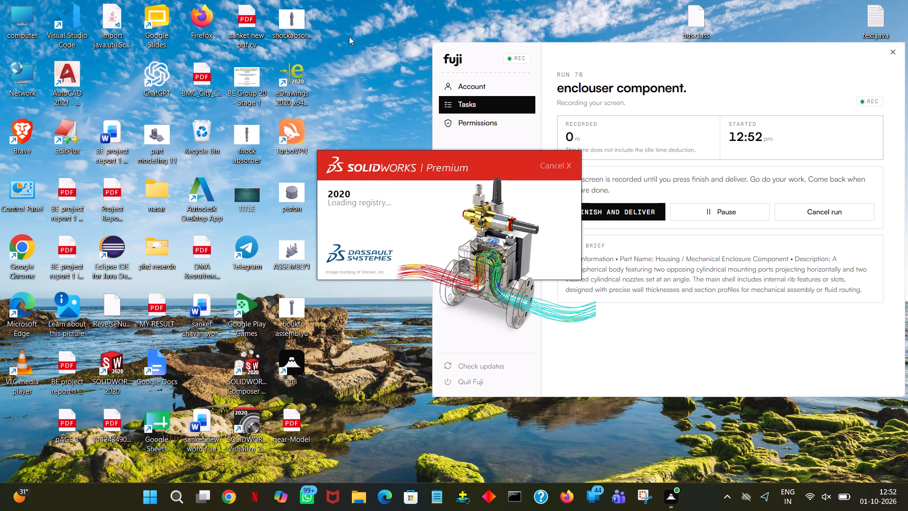
pyautogui.click(366, 53)
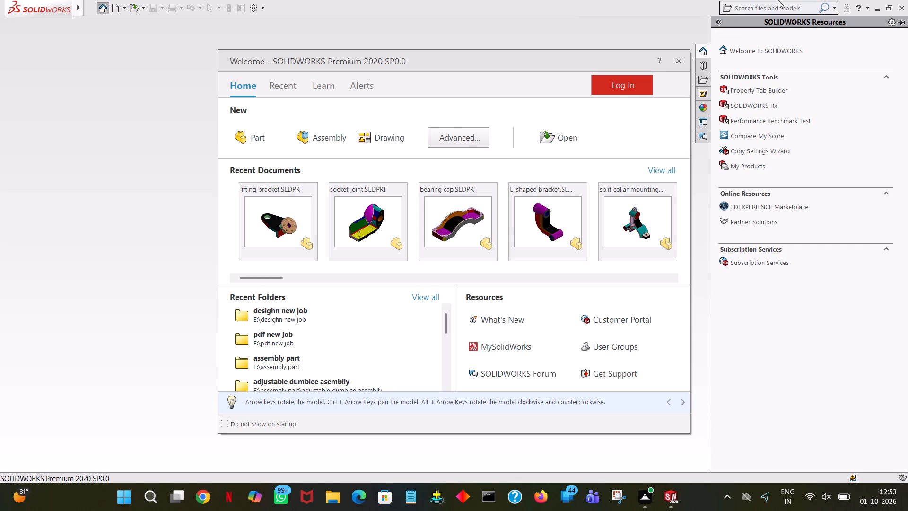
pyautogui.click(242, 139)
pyautogui.click(248, 136)
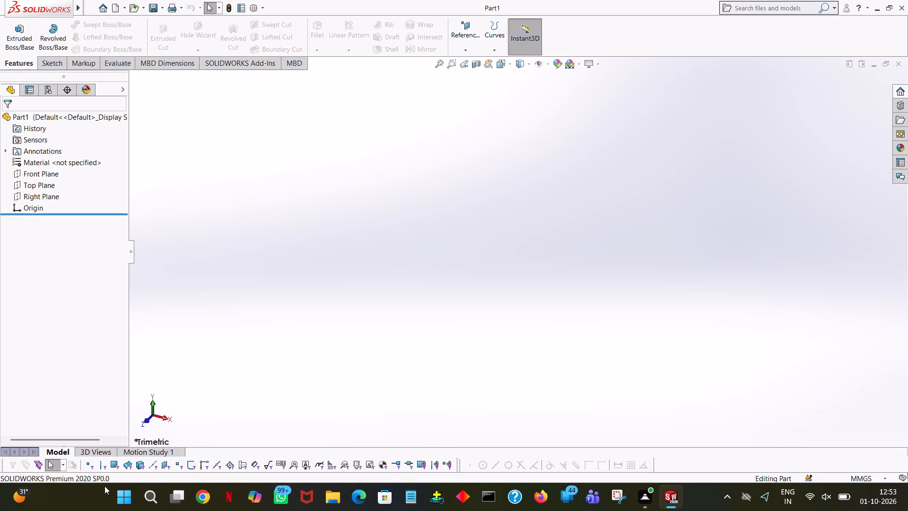
# Open a sketch on the Front Plane and start drawing a line from the origin.
pyautogui.click(53, 177)
pyautogui.click(60, 165)
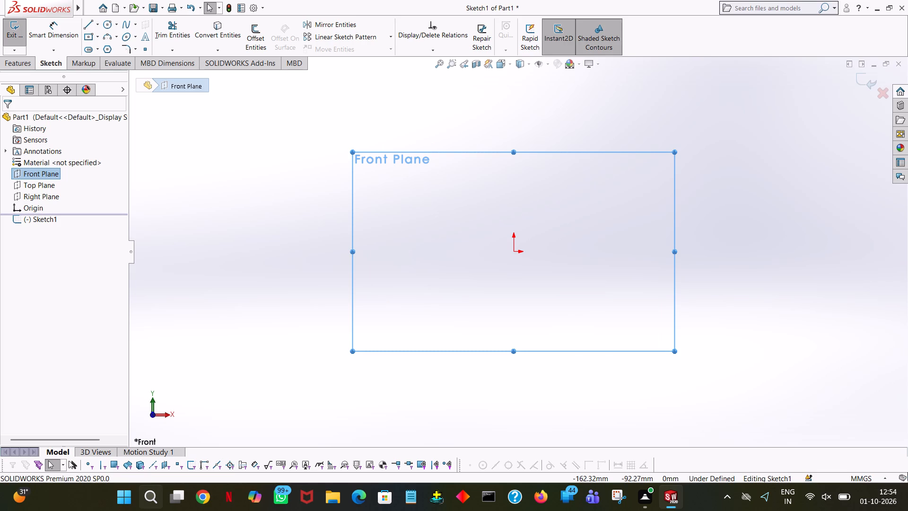
pyautogui.click(90, 27)
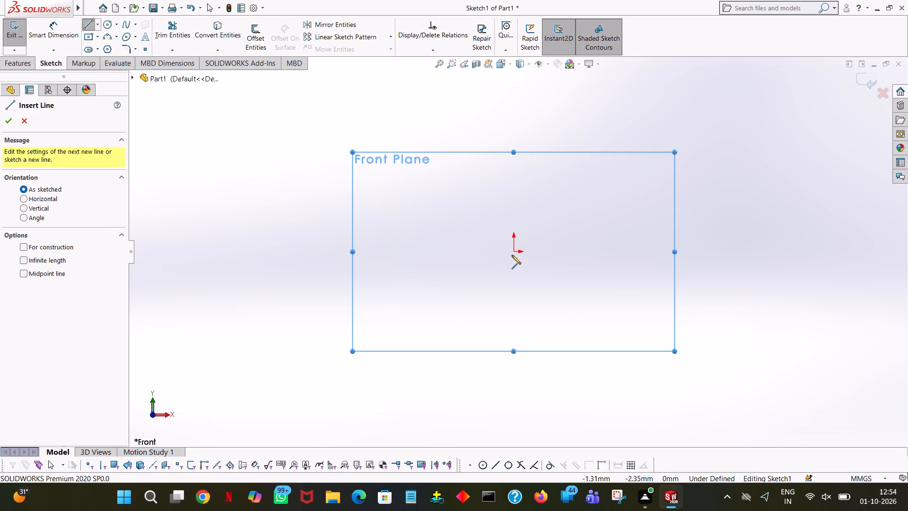
pyautogui.click(515, 253)
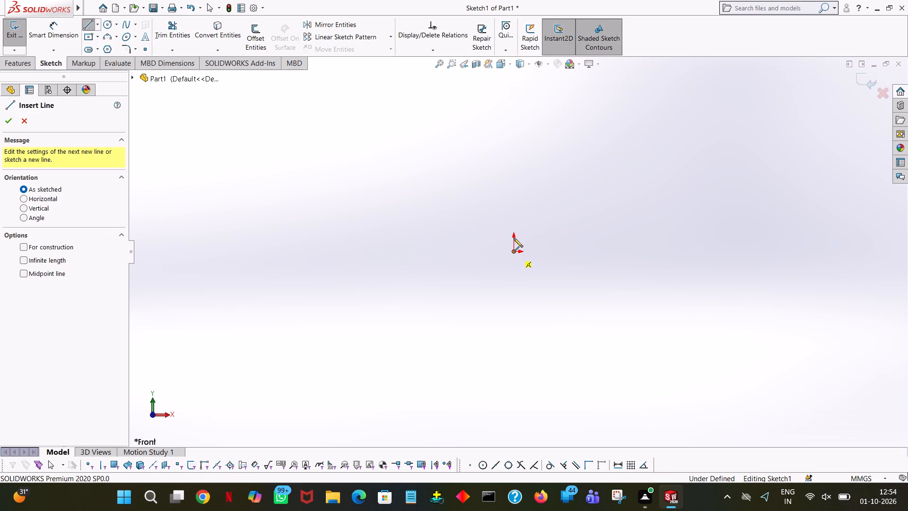
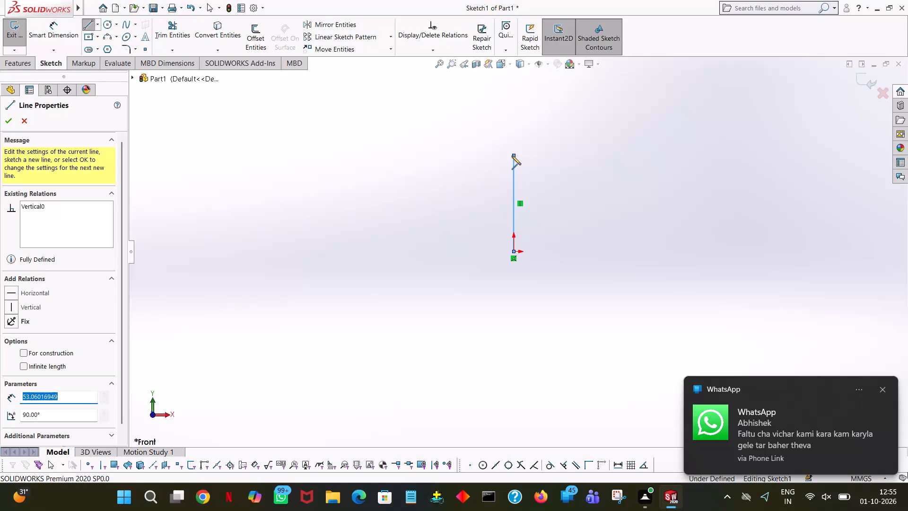
# Finish the vertical line from the origin and set its length to 80 mm.
pyautogui.rightClick(512, 156)
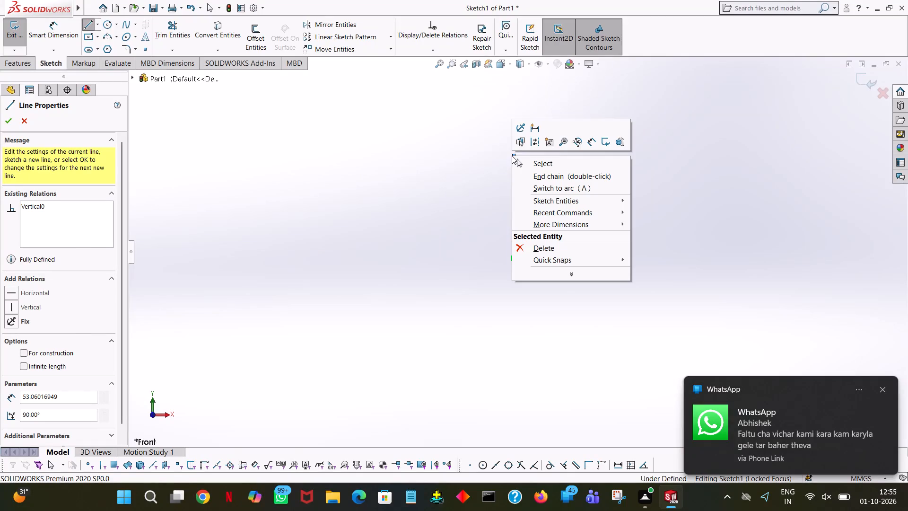
pyautogui.click(567, 158)
pyautogui.click(511, 193)
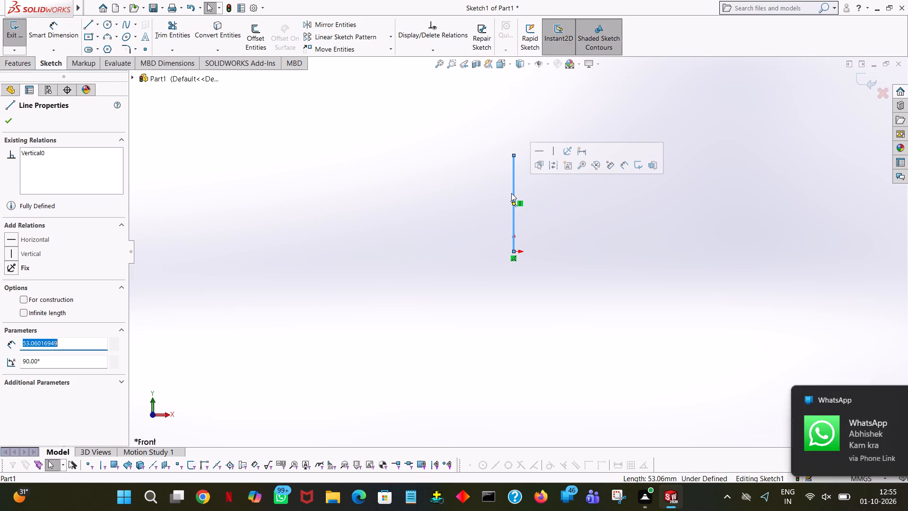
pyautogui.write('80')
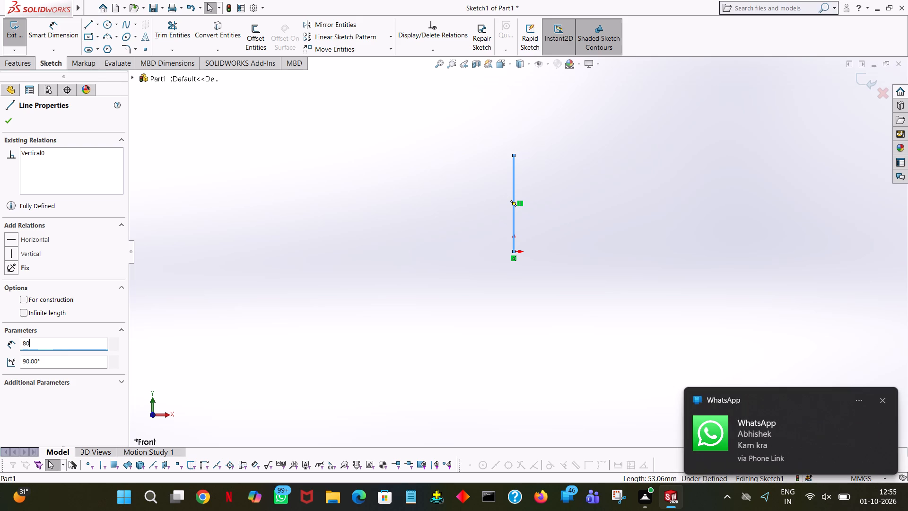
pyautogui.press('Return')
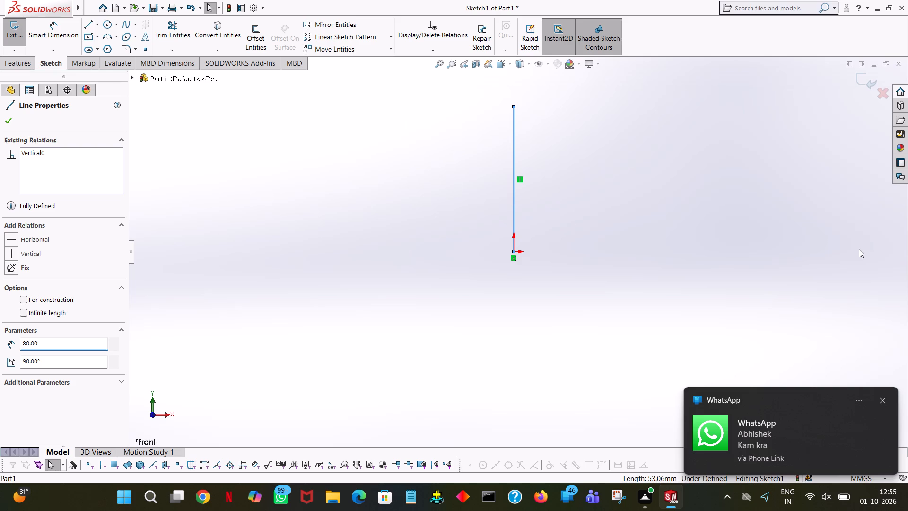
pyautogui.click(297, 121)
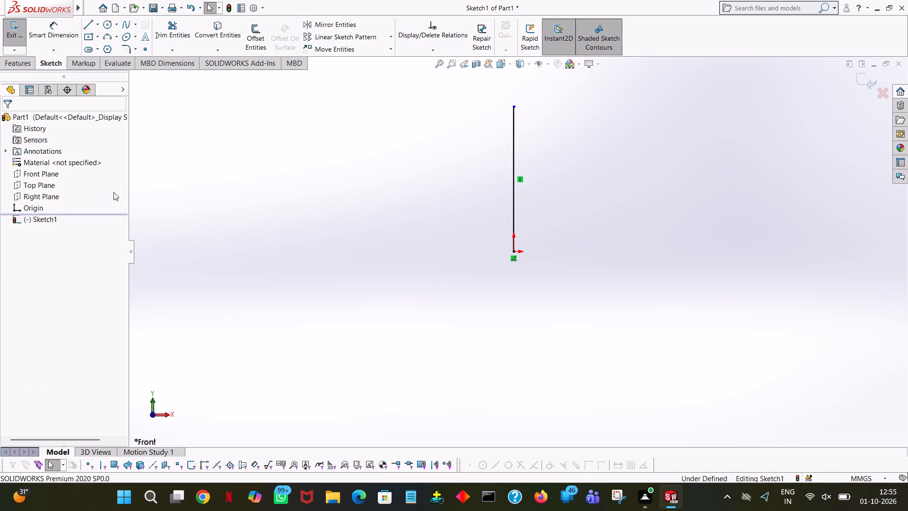
# Sketch a horizontal line from the origin along the positive X direction and set its length to 80 mm.
pyautogui.click(88, 26)
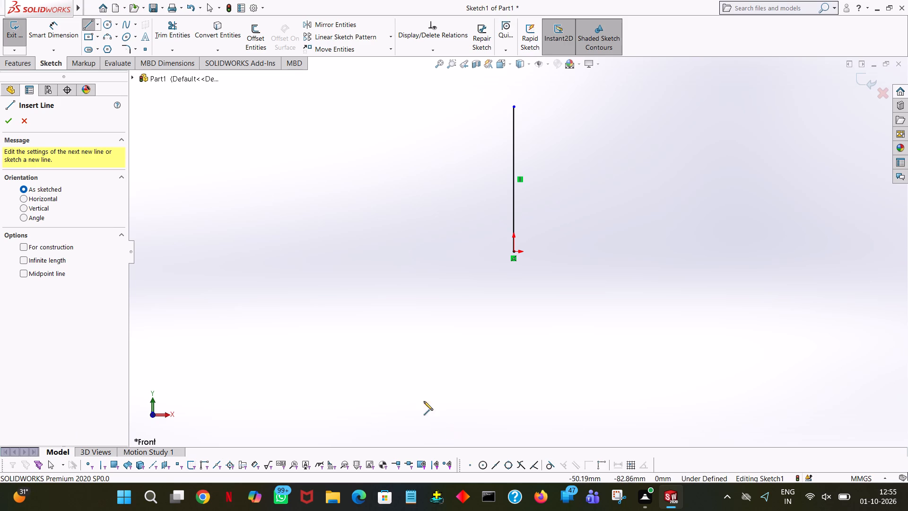
pyautogui.click(514, 251)
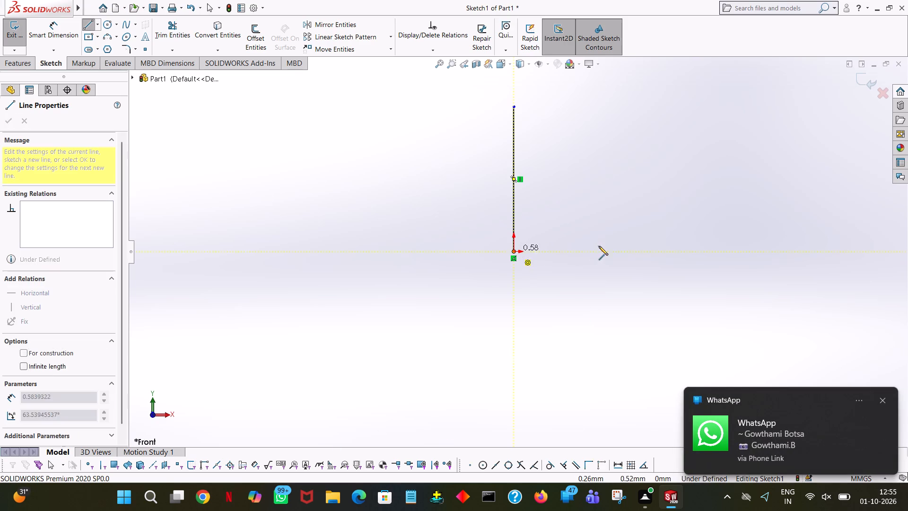
pyautogui.click(671, 250)
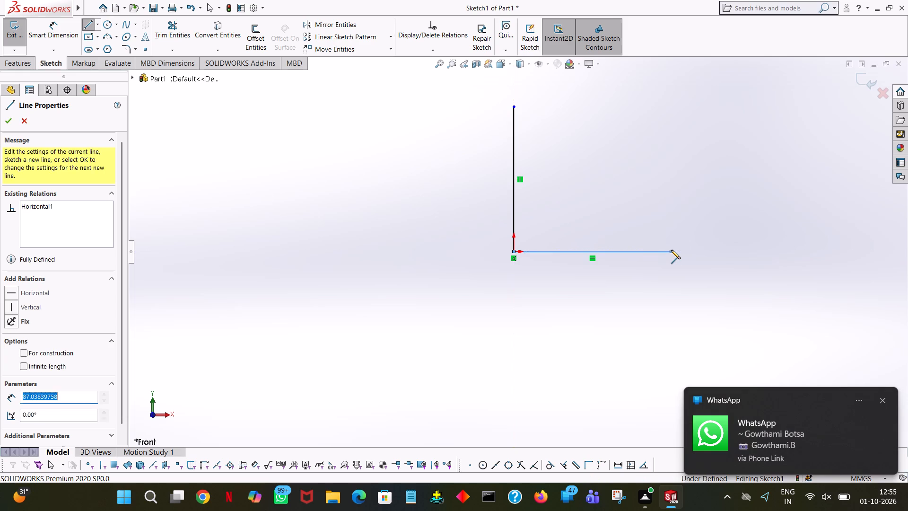
pyautogui.write('80')
pyautogui.press('Return')
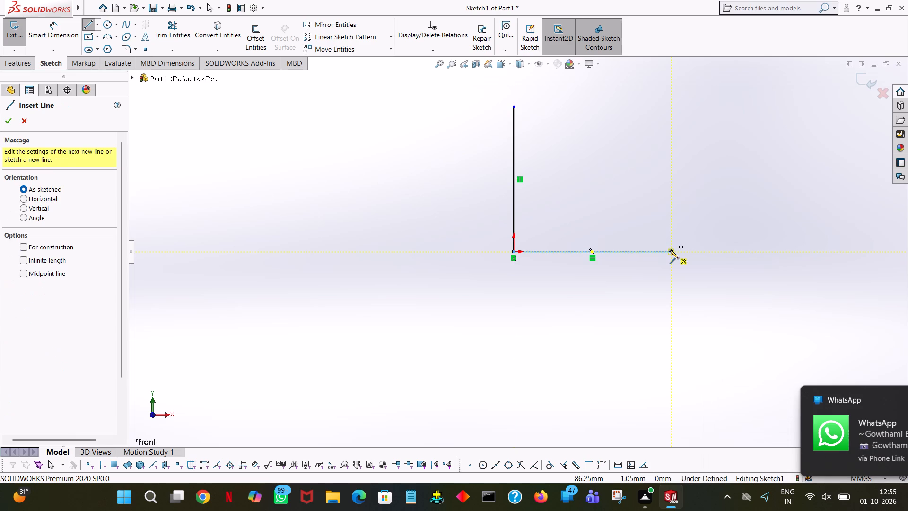
pyautogui.rightClick(670, 250)
pyautogui.click(729, 254)
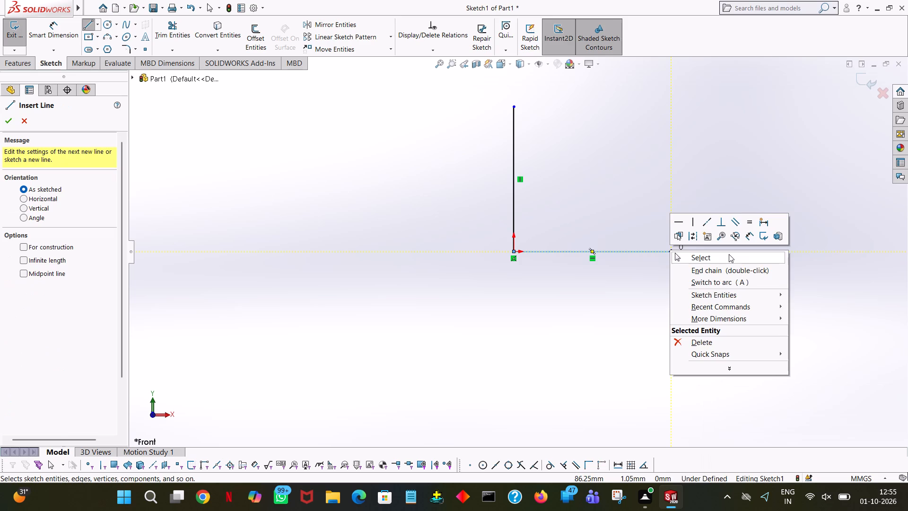
pyautogui.click(640, 249)
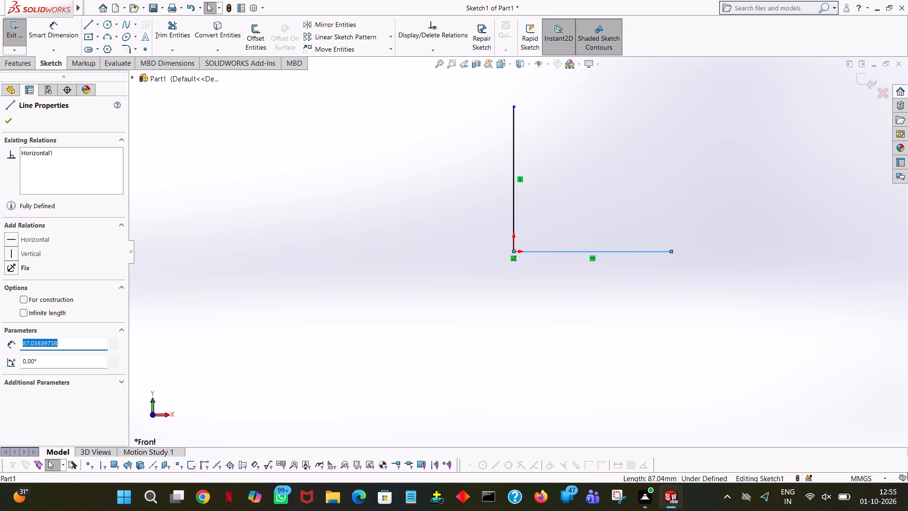
pyautogui.write('80')
pyautogui.press('Return')
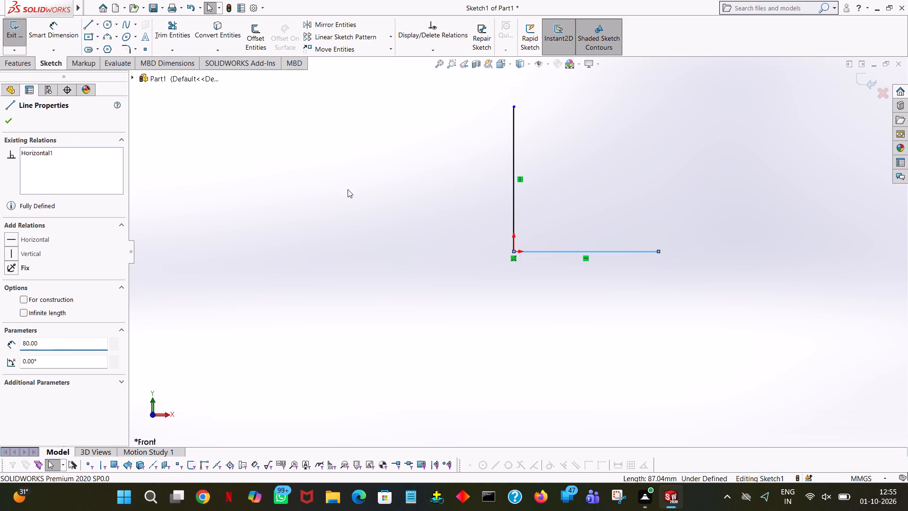
pyautogui.click(348, 189)
# Draw a three-point arc joining the free ends of the two lines, bulging outward, and set its radius to 160 mm.
pyautogui.click(105, 35)
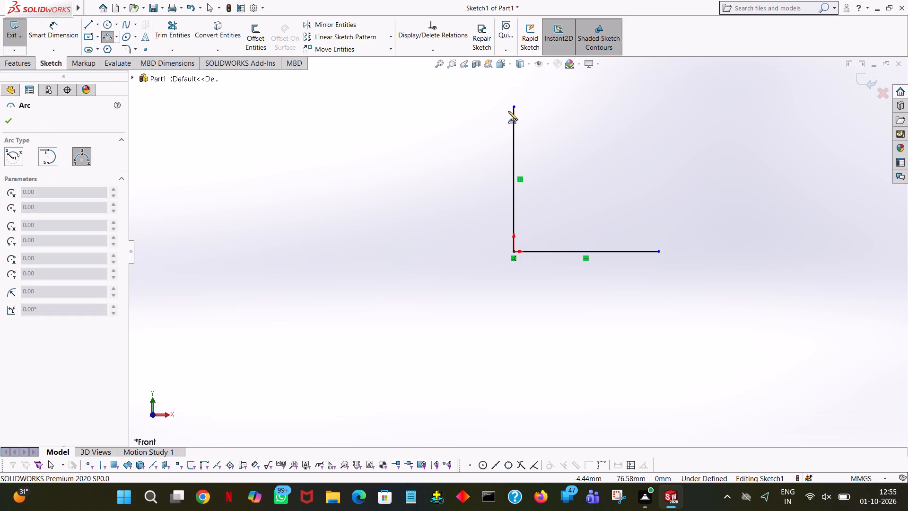
pyautogui.click(513, 106)
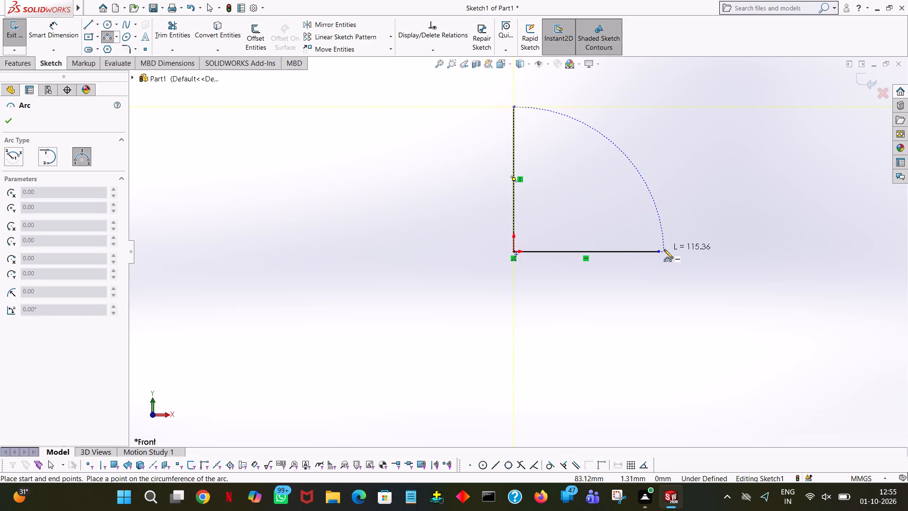
pyautogui.click(661, 251)
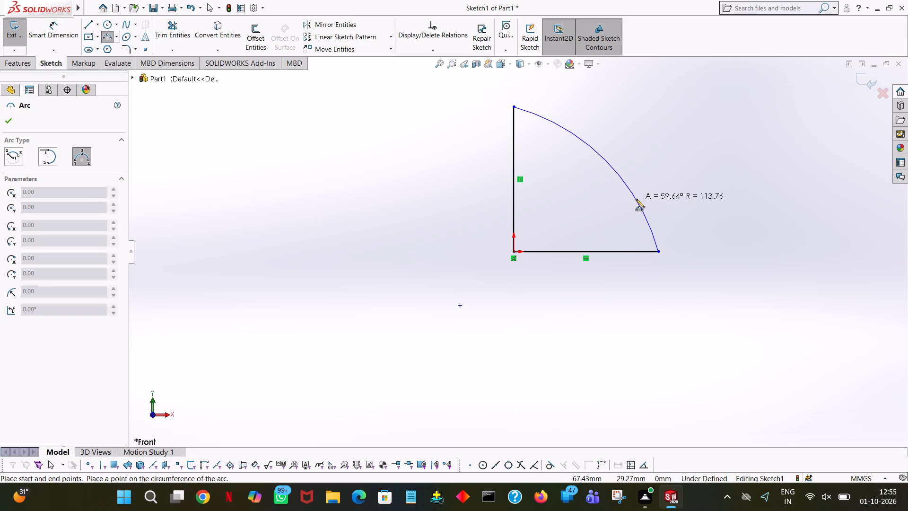
pyautogui.click(636, 199)
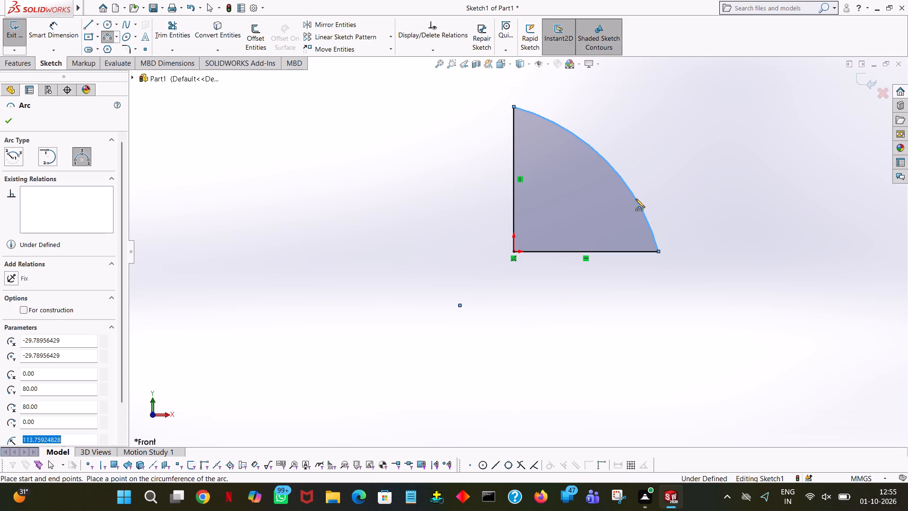
pyautogui.write('160')
pyautogui.press('Return')
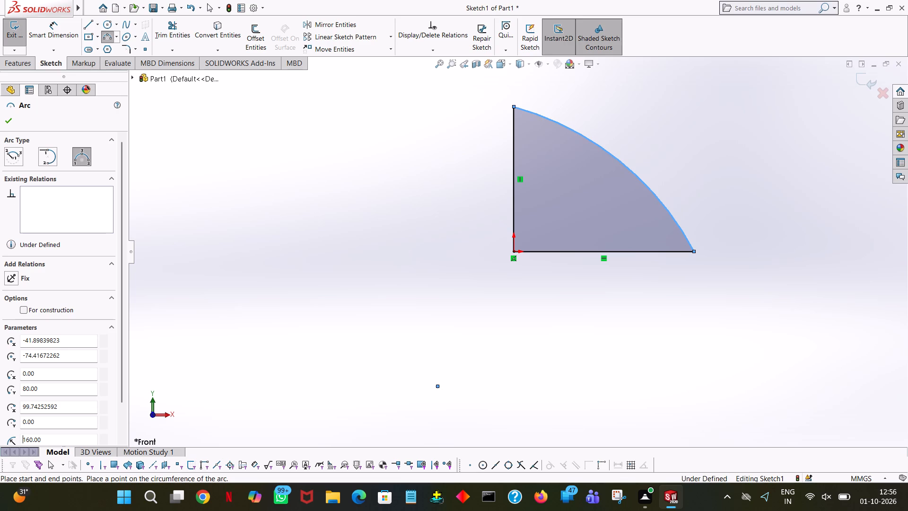
pyautogui.rightClick(636, 199)
pyautogui.click(660, 200)
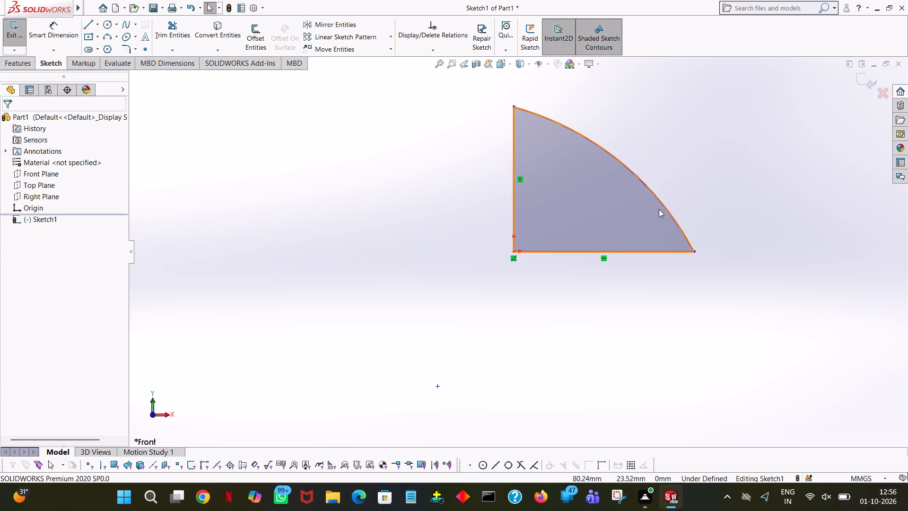
# Set the horizontal line's length to 80 mm.
pyautogui.click(635, 251)
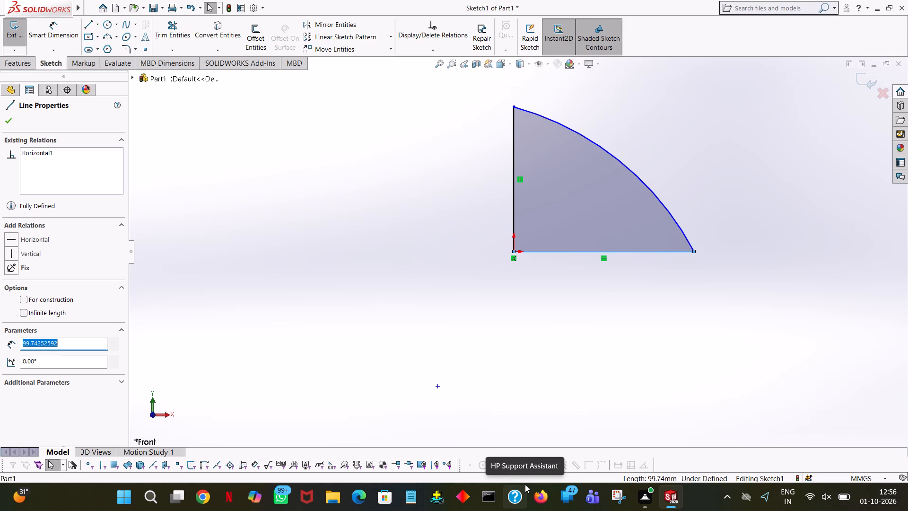
pyautogui.write('80')
pyautogui.press('Return')
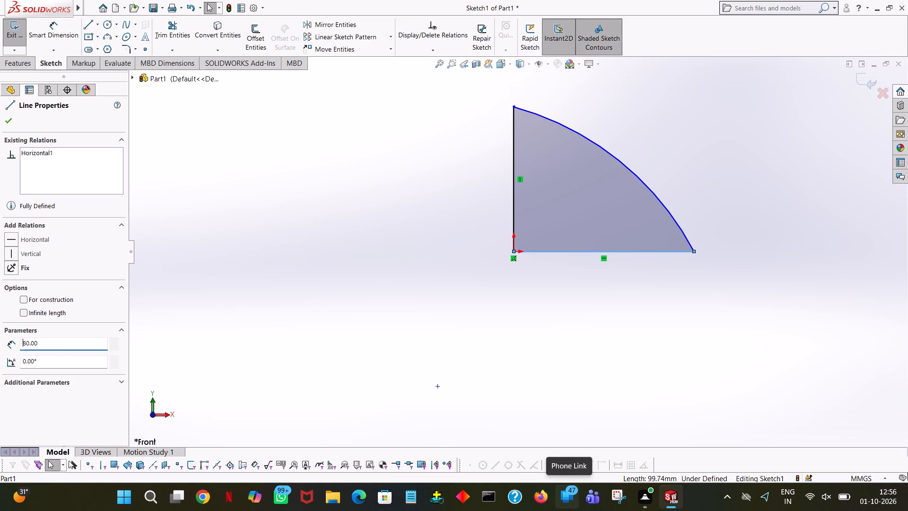
pyautogui.click(391, 226)
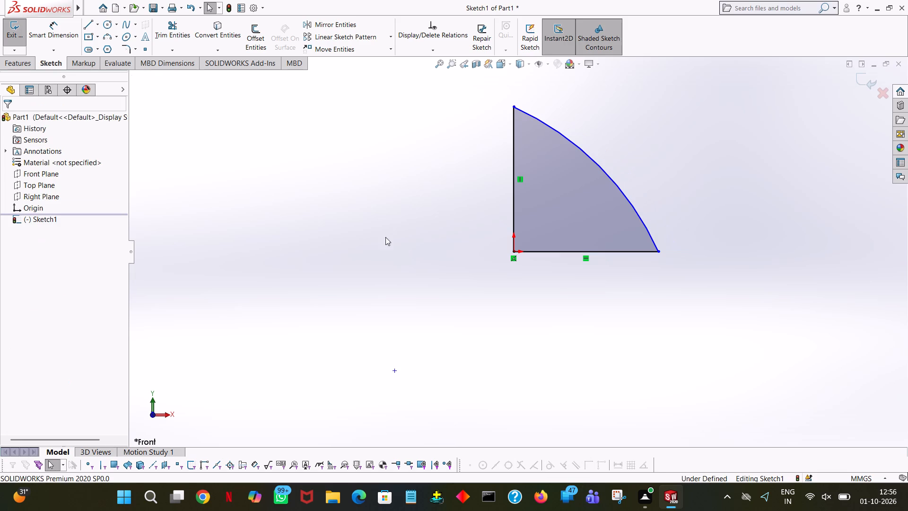
pyautogui.click(614, 254)
pyautogui.click(302, 242)
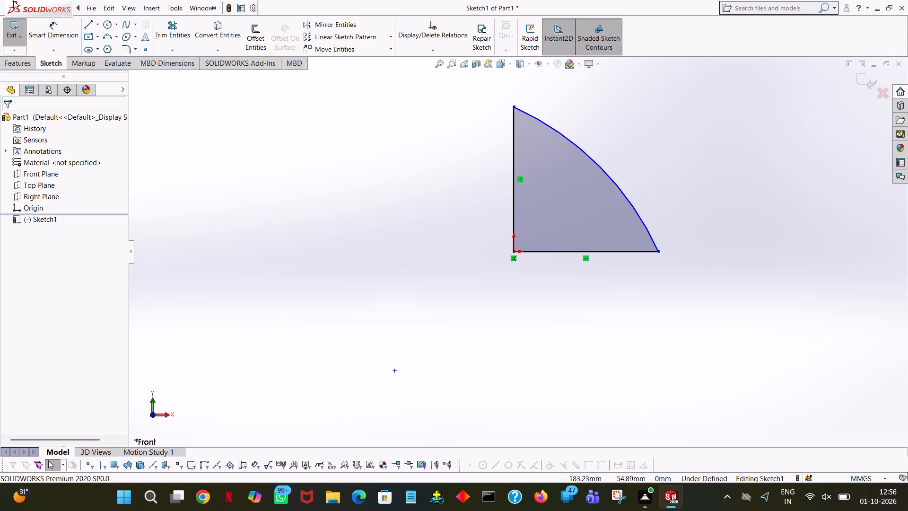
# Add 80 mm Smart Dimensions to the vertical line and the horizontal line.
pyautogui.click(60, 25)
pyautogui.click(515, 180)
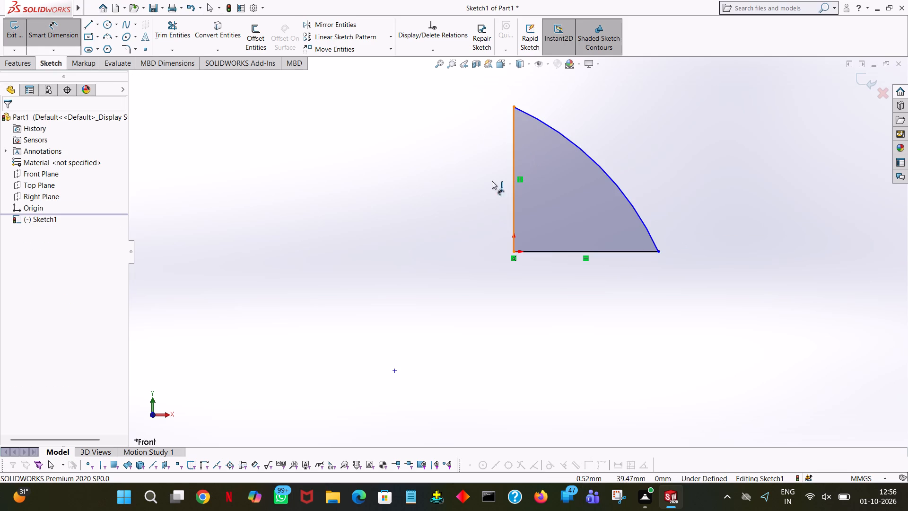
pyautogui.click(440, 183)
pyautogui.click(400, 170)
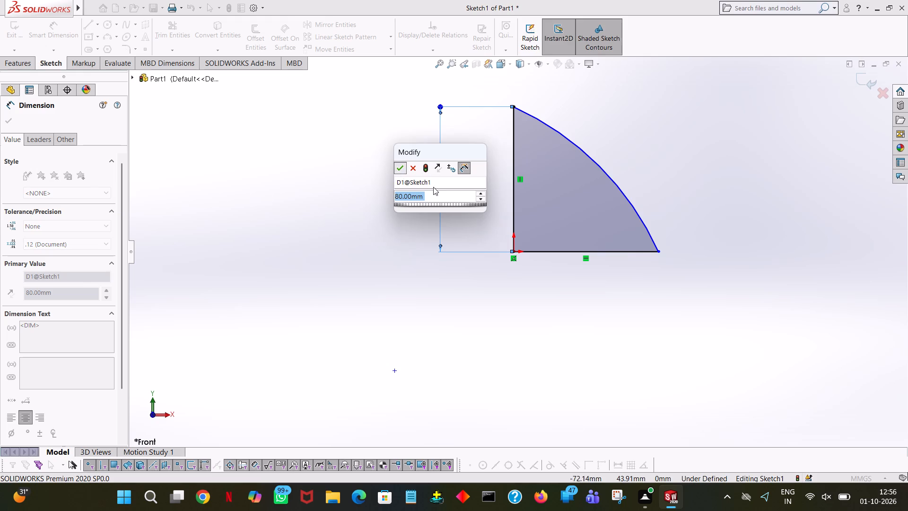
pyautogui.click(624, 250)
pyautogui.click(605, 284)
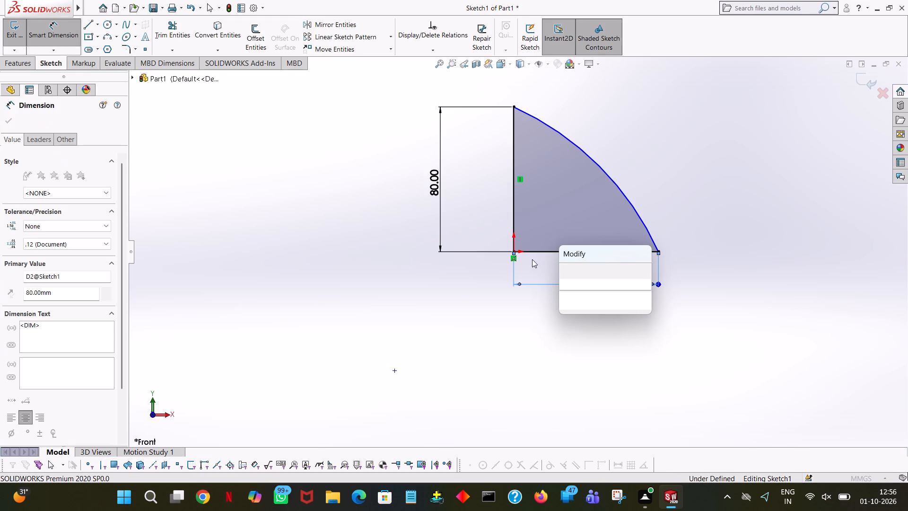
pyautogui.click(570, 271)
pyautogui.click(350, 233)
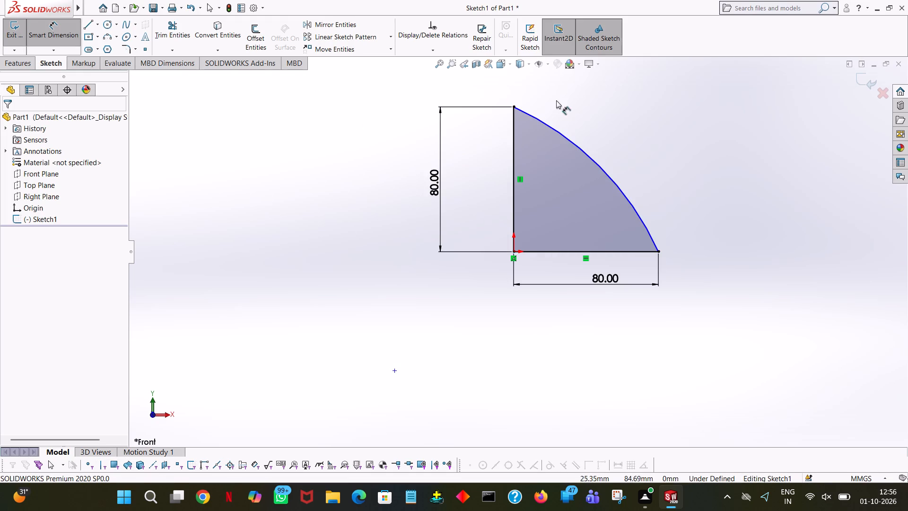
# Dimension the arc's radius and set it to 80 mm to form a quarter circle centred on the origin.
pyautogui.click(574, 140)
pyautogui.click(619, 190)
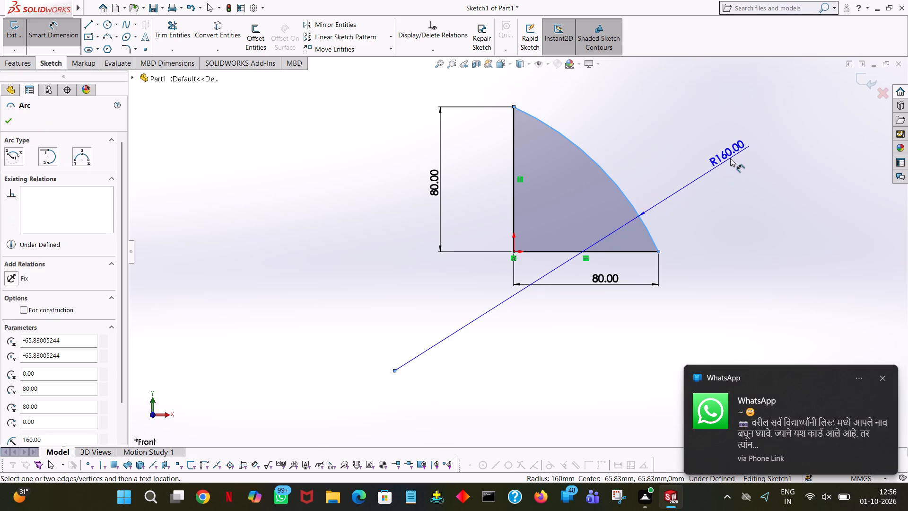
pyautogui.click(730, 158)
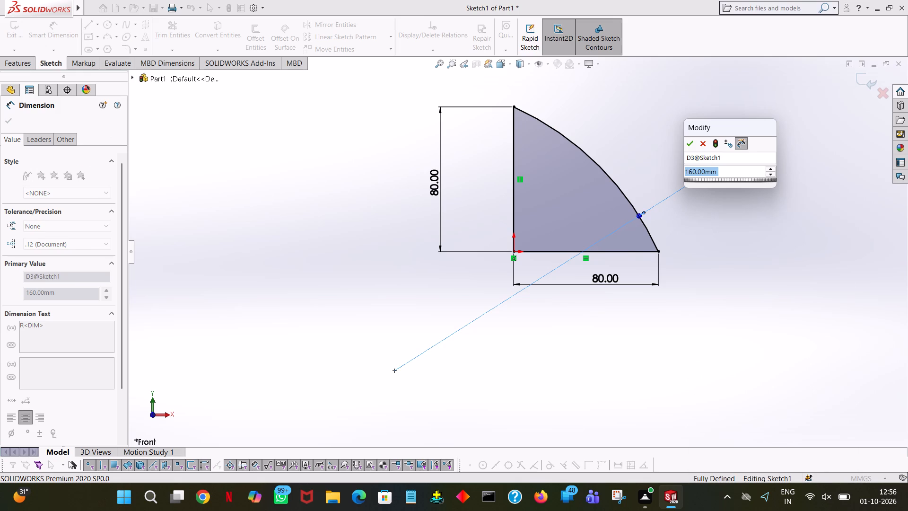
pyautogui.click(693, 146)
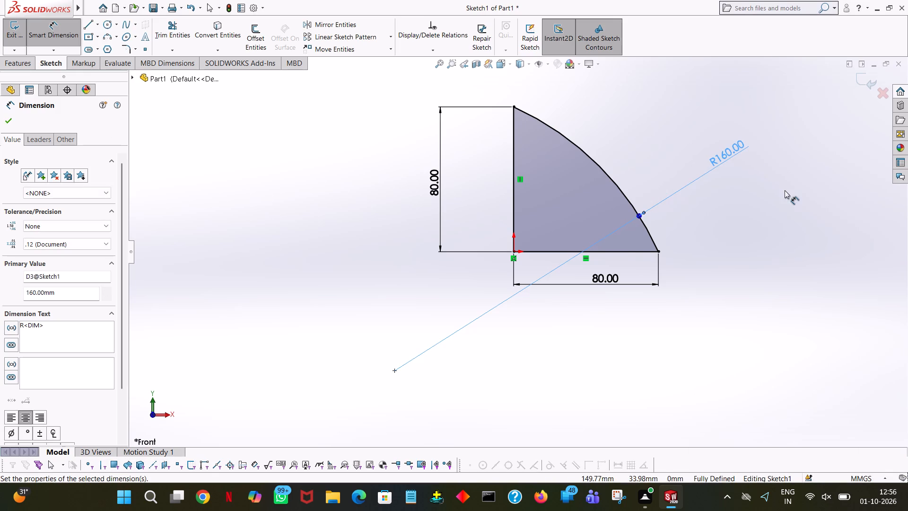
pyautogui.click(746, 193)
pyautogui.click(735, 146)
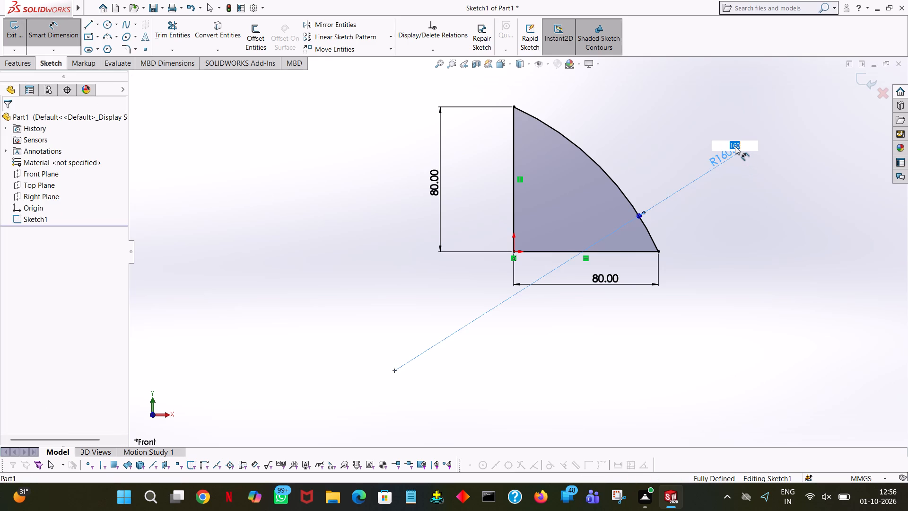
pyautogui.write('80')
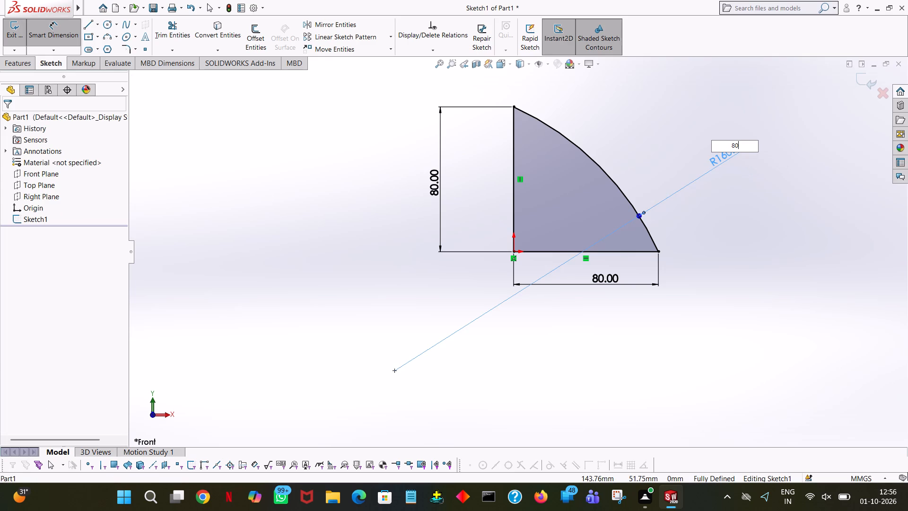
pyautogui.press('Return')
pyautogui.click(774, 158)
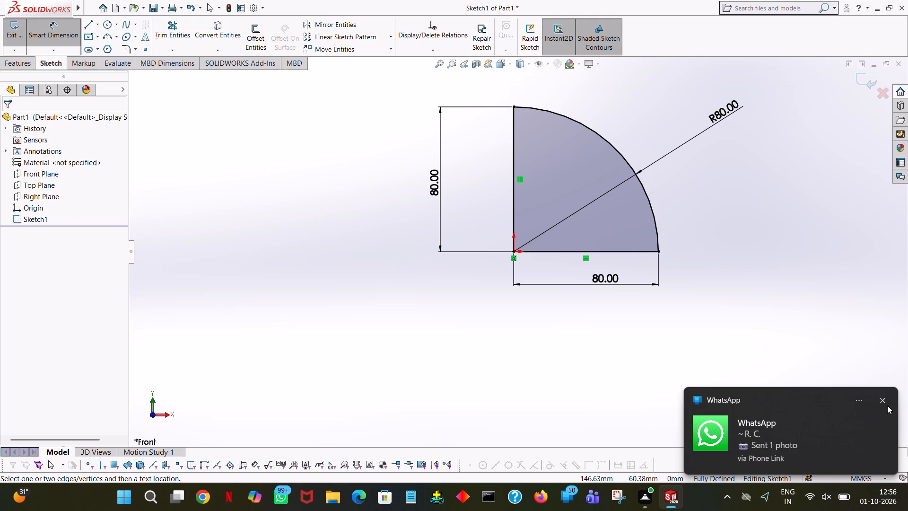
pyautogui.click(887, 400)
pyautogui.click(353, 189)
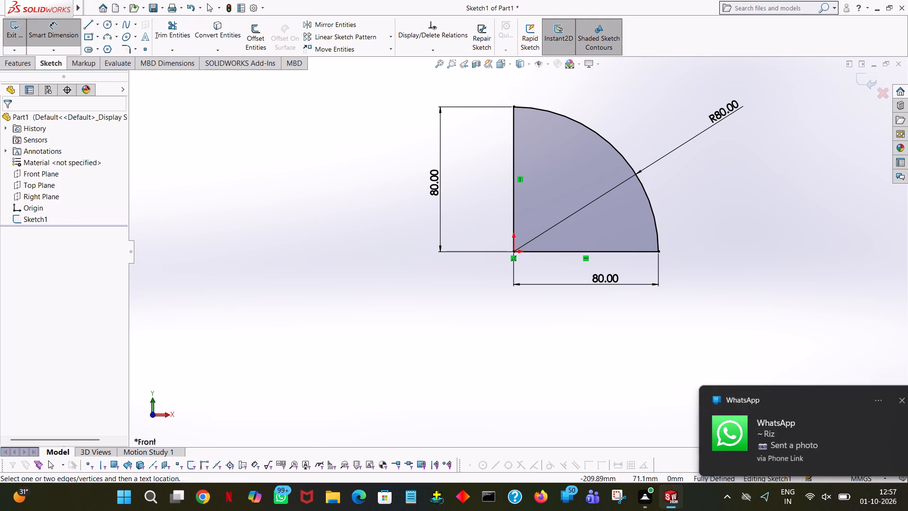
pyautogui.click(53, 31)
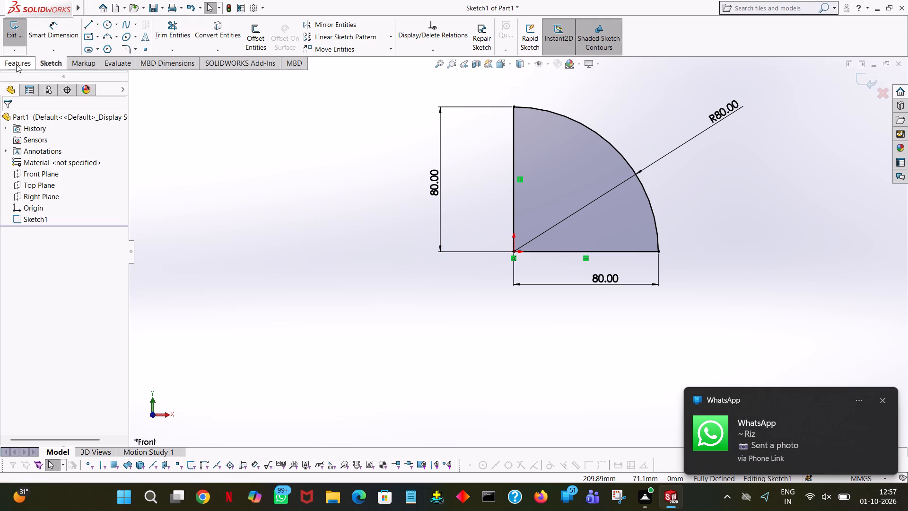
# Revolve the quarter-circle profile 360 degrees about its vertical line to form a solid hemisphere.
pyautogui.click(16, 64)
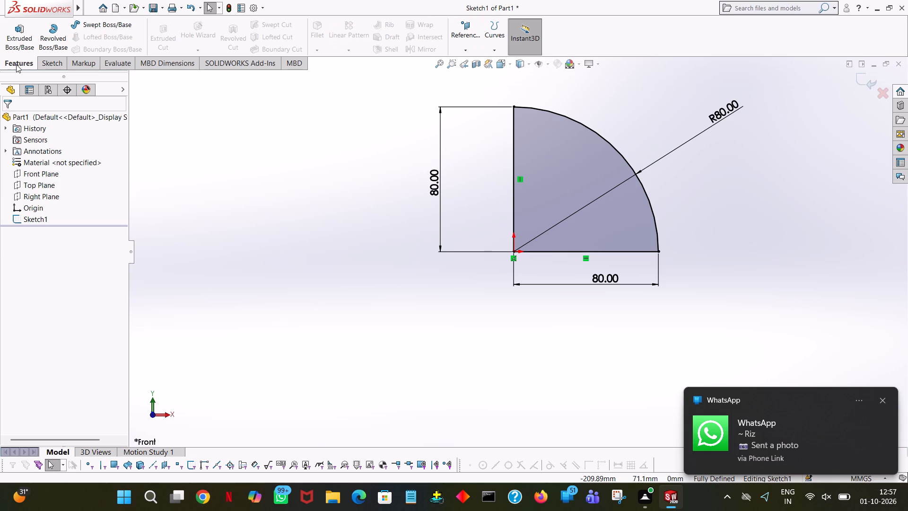
pyautogui.click(49, 37)
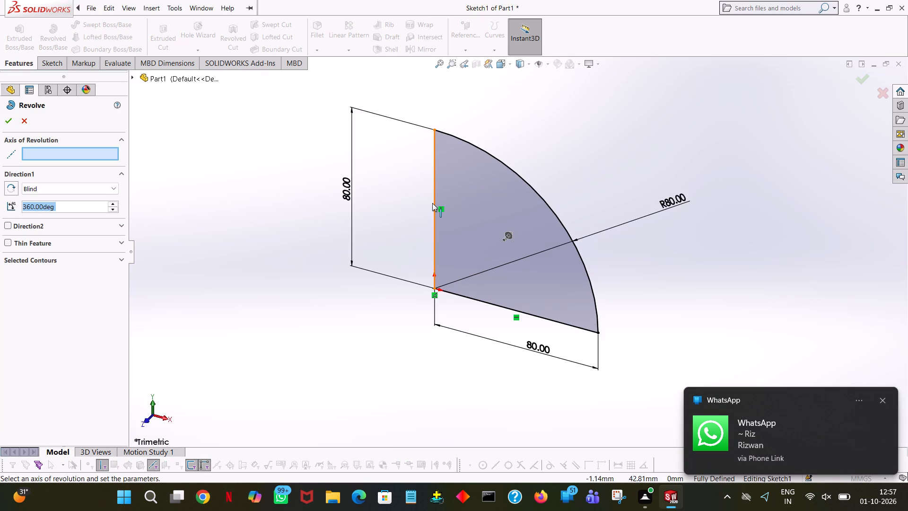
pyautogui.click(432, 203)
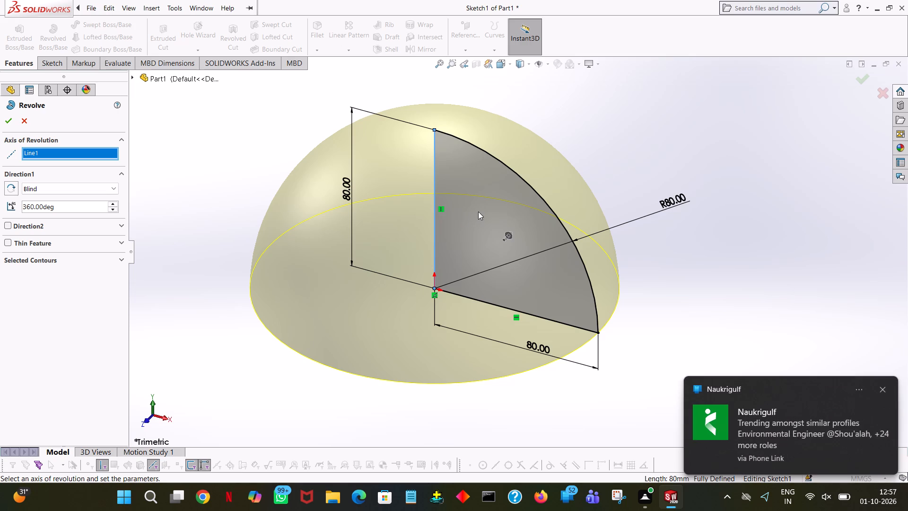
pyautogui.click(8, 123)
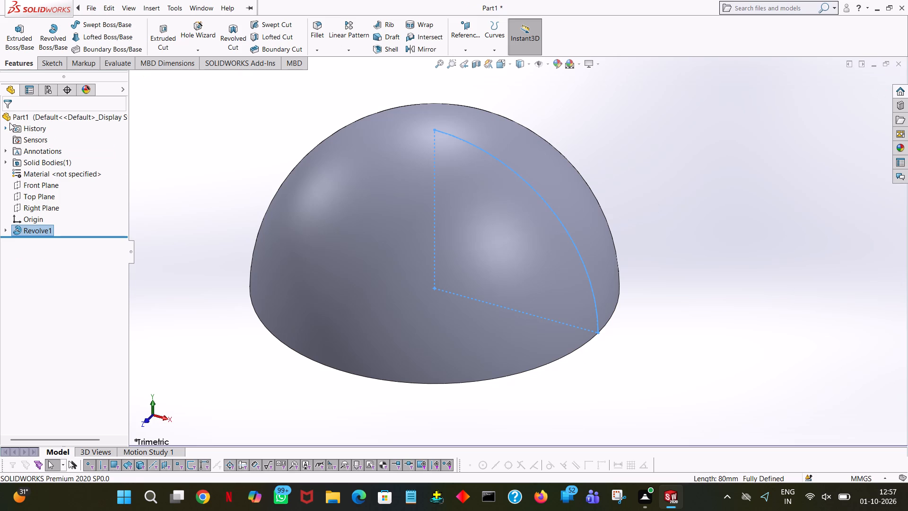
pyautogui.click(706, 169)
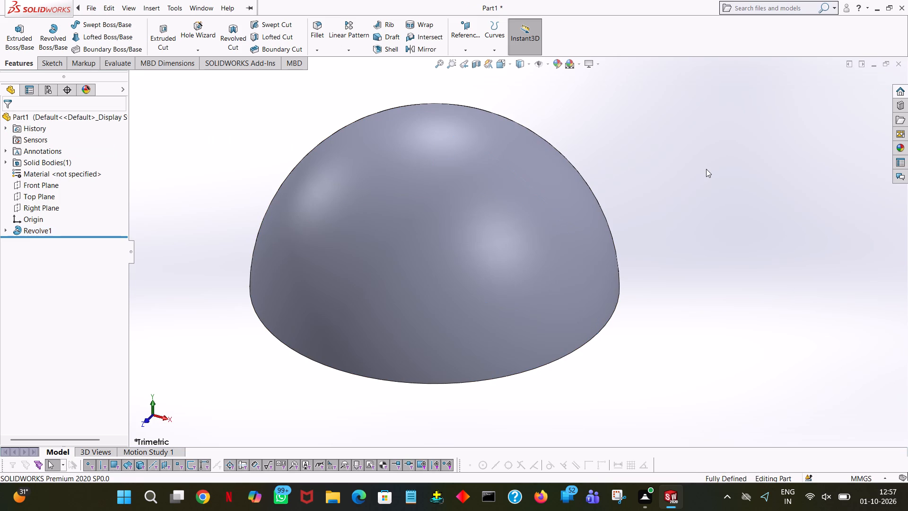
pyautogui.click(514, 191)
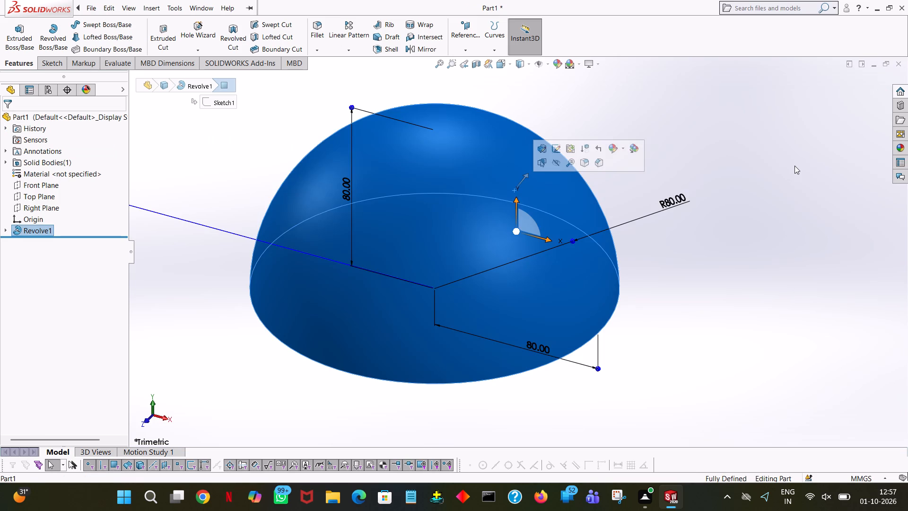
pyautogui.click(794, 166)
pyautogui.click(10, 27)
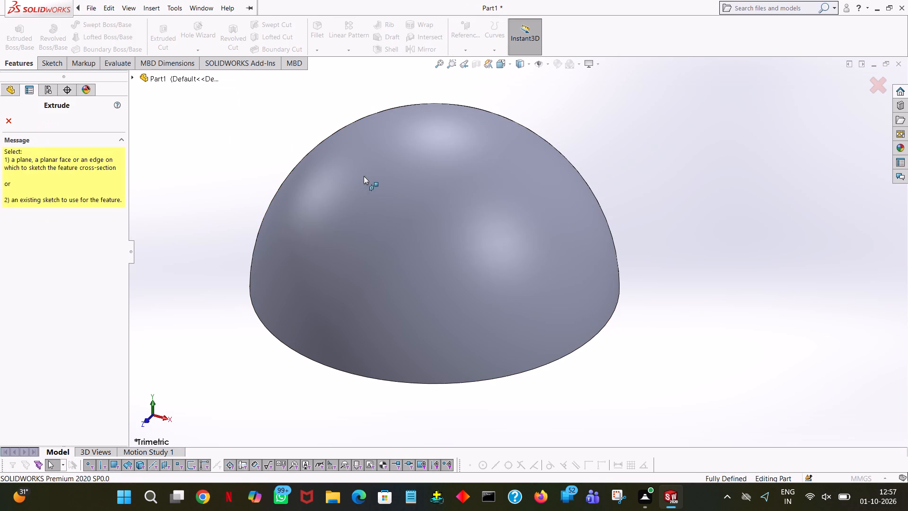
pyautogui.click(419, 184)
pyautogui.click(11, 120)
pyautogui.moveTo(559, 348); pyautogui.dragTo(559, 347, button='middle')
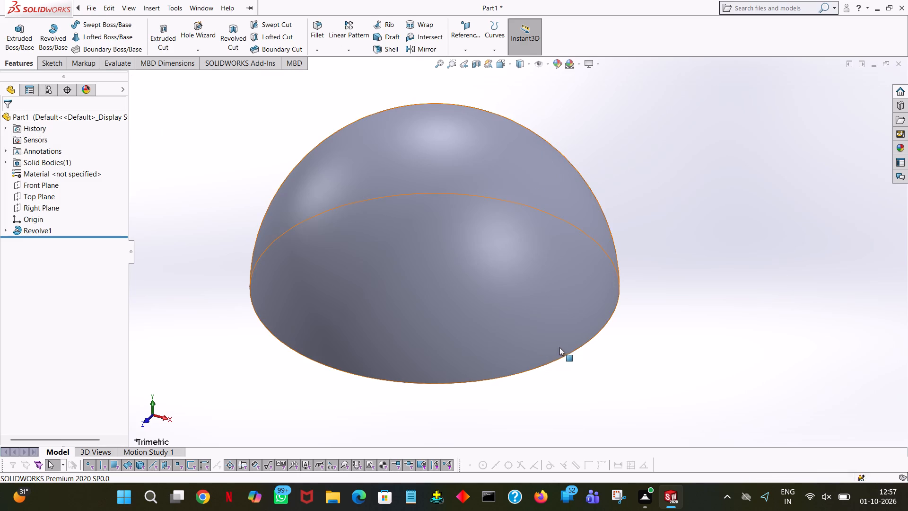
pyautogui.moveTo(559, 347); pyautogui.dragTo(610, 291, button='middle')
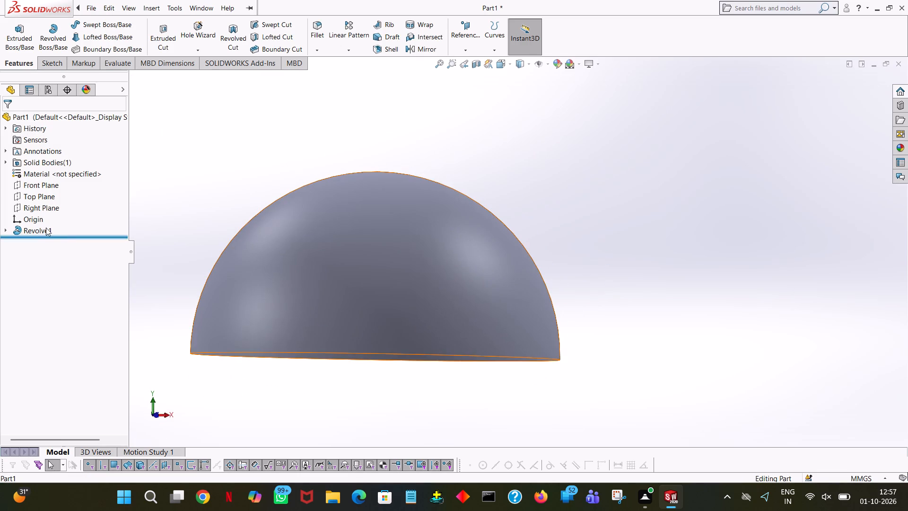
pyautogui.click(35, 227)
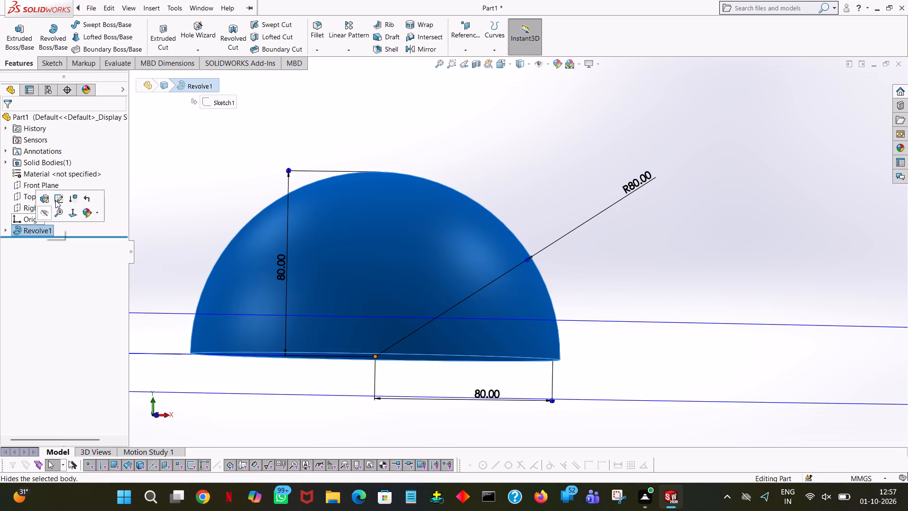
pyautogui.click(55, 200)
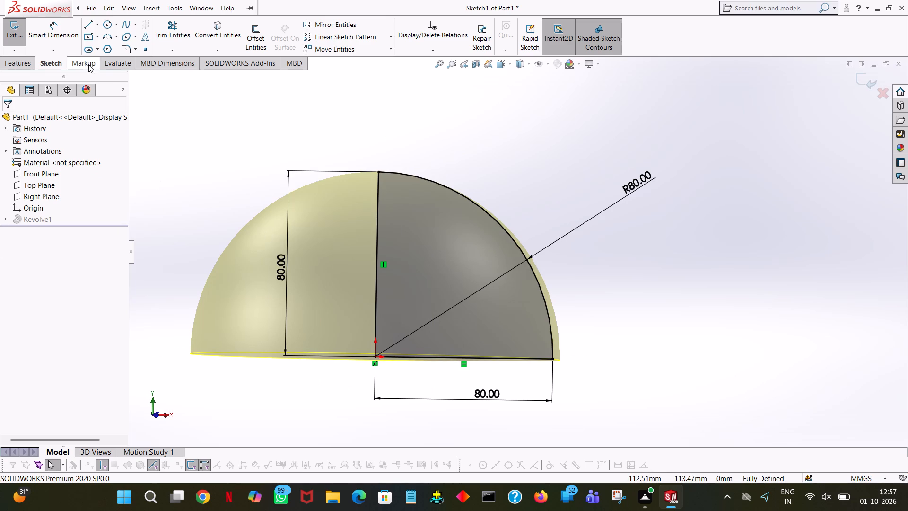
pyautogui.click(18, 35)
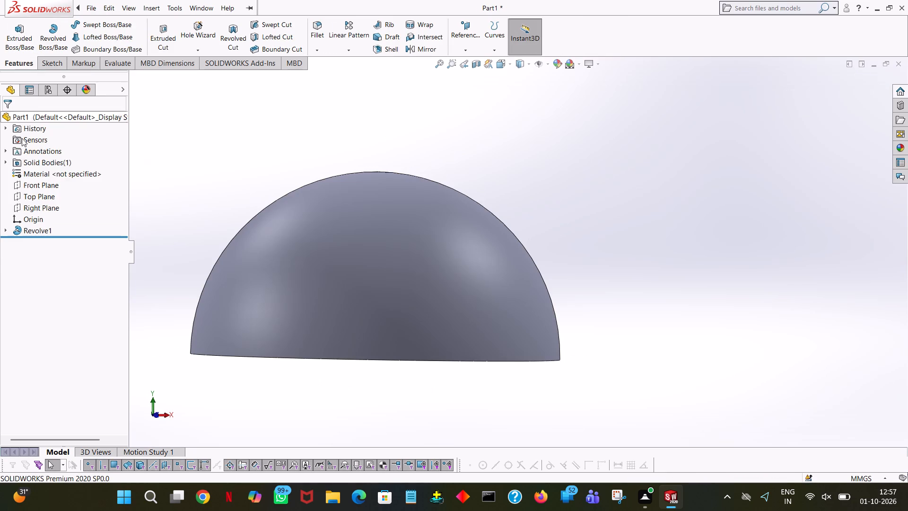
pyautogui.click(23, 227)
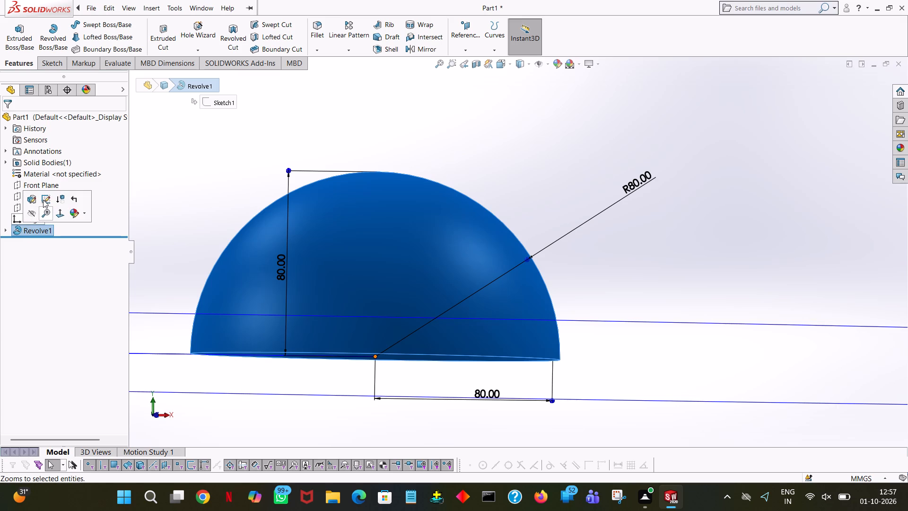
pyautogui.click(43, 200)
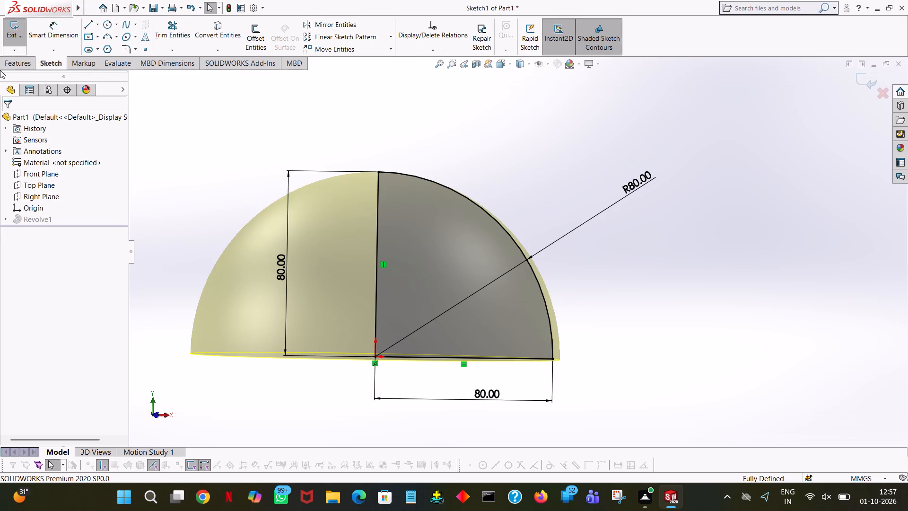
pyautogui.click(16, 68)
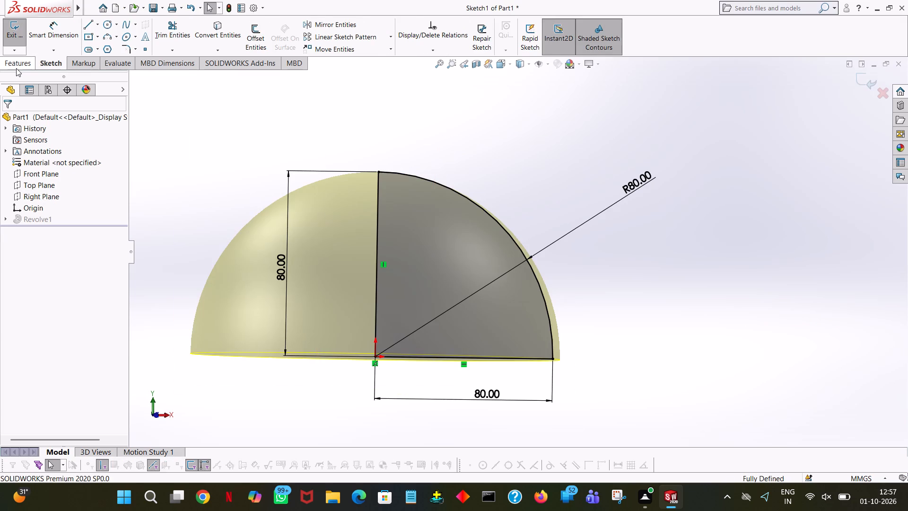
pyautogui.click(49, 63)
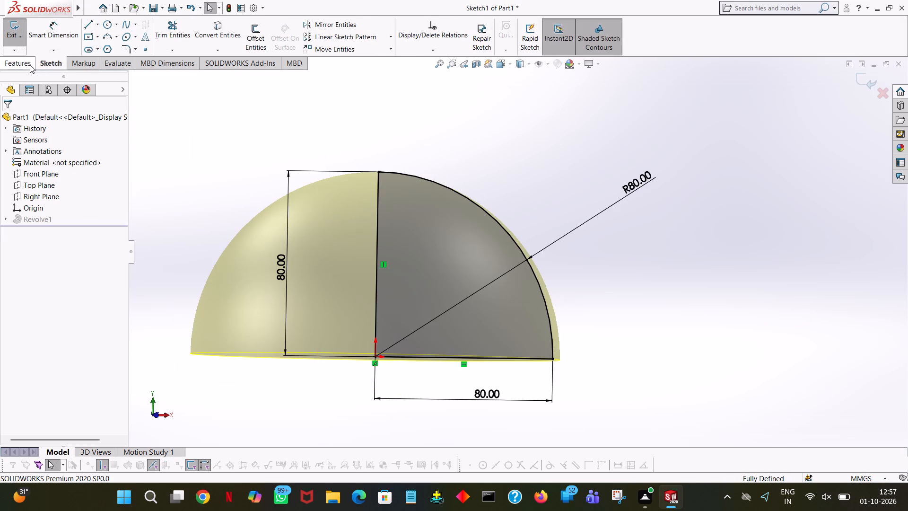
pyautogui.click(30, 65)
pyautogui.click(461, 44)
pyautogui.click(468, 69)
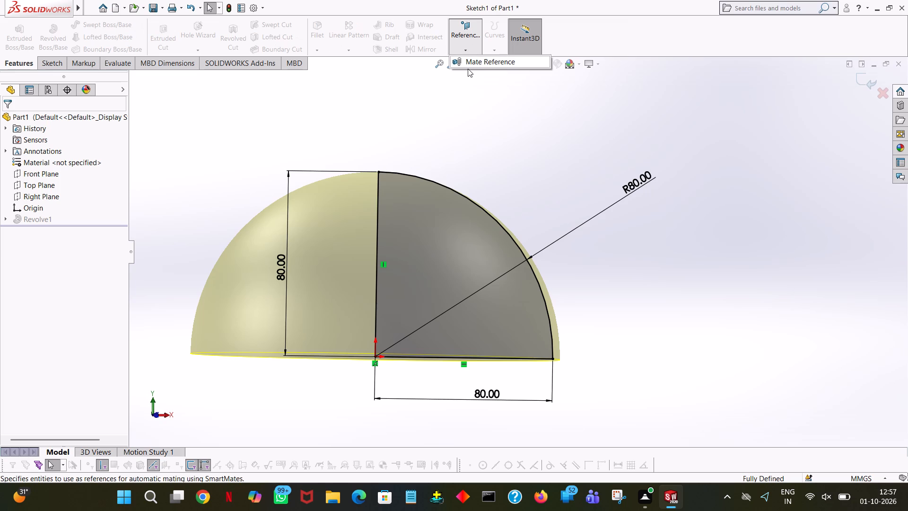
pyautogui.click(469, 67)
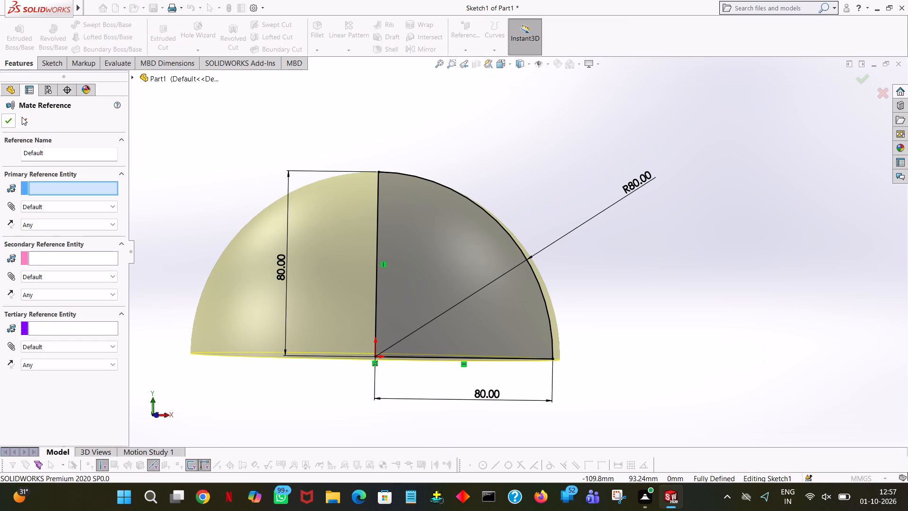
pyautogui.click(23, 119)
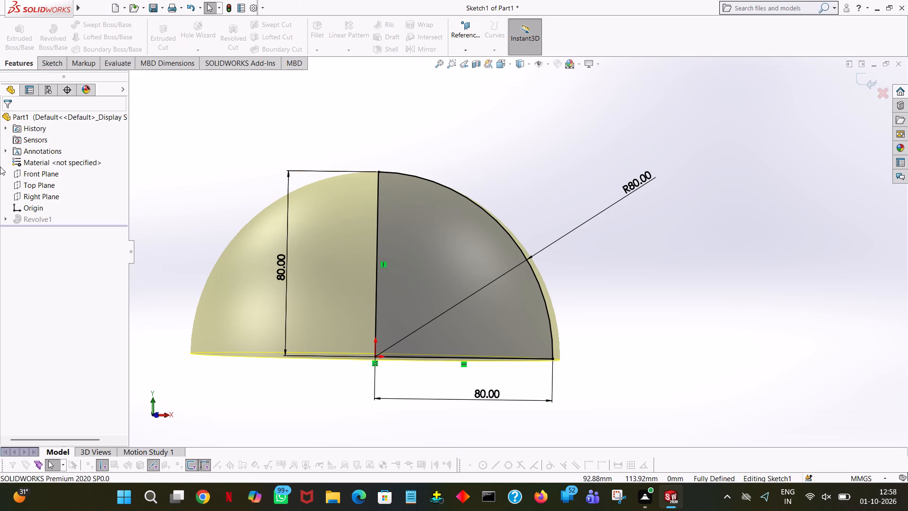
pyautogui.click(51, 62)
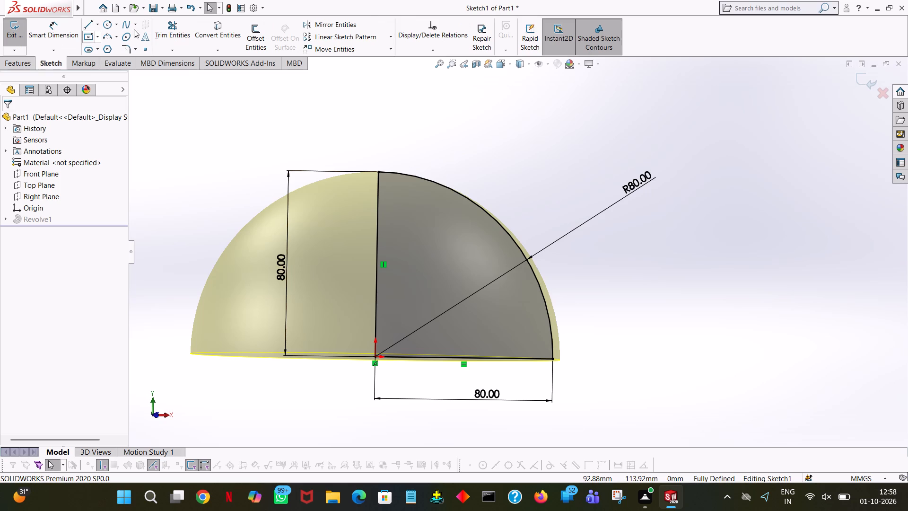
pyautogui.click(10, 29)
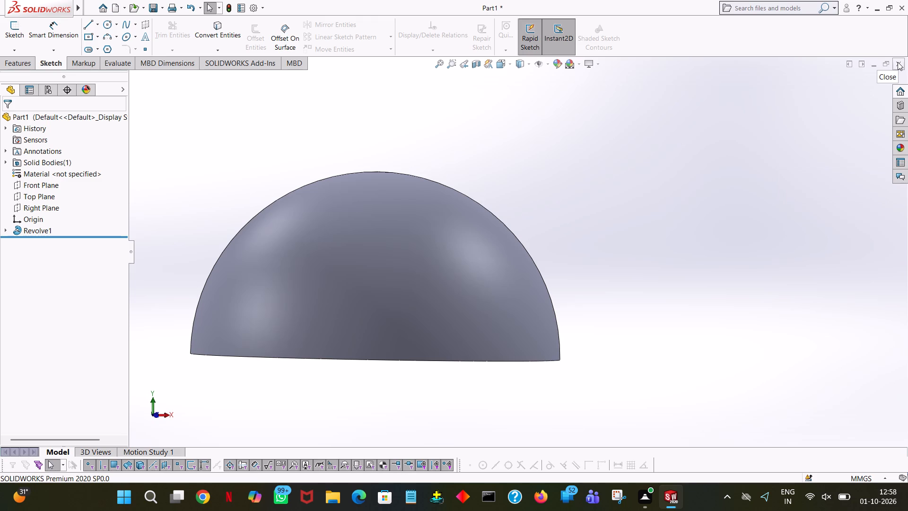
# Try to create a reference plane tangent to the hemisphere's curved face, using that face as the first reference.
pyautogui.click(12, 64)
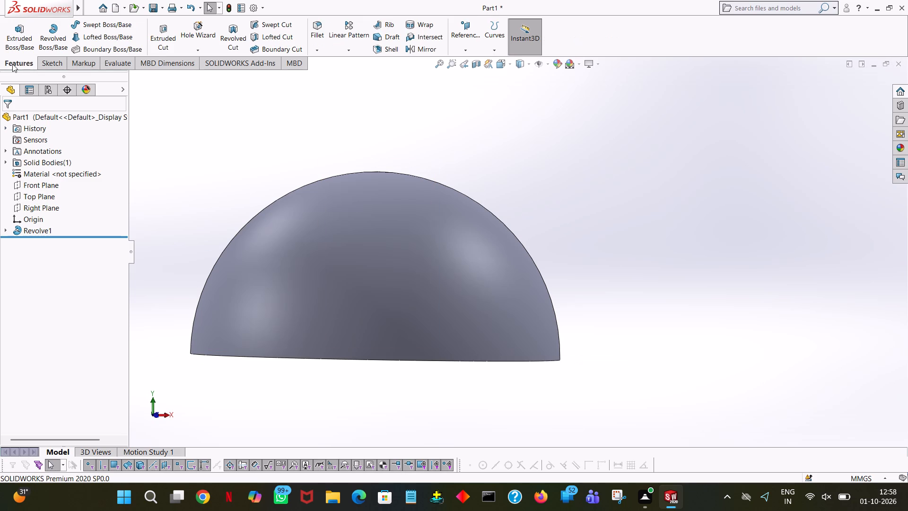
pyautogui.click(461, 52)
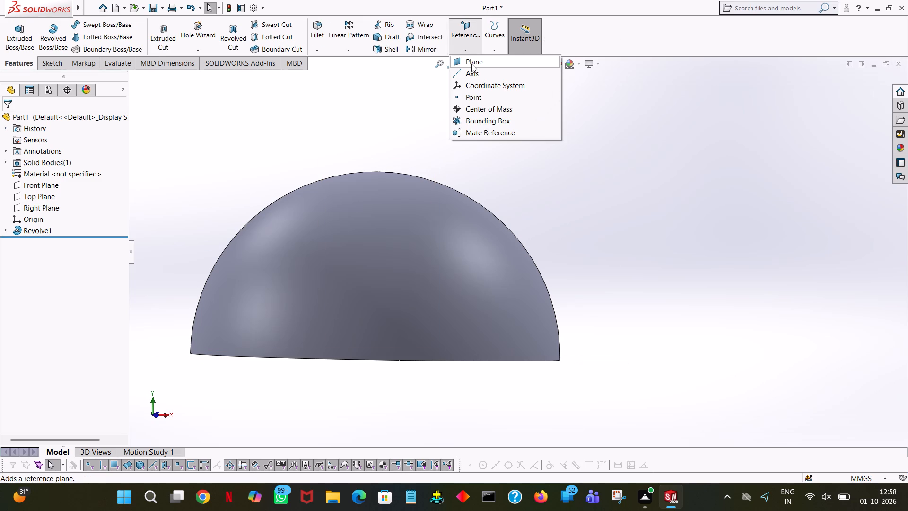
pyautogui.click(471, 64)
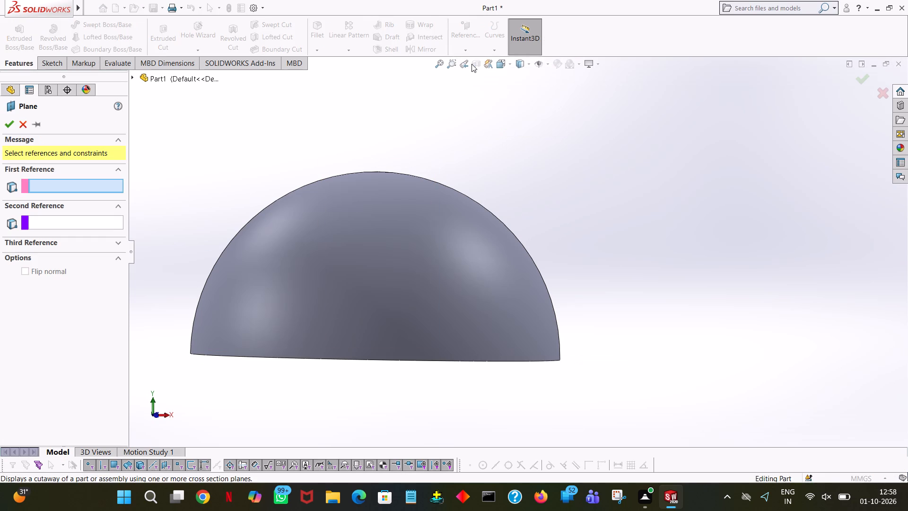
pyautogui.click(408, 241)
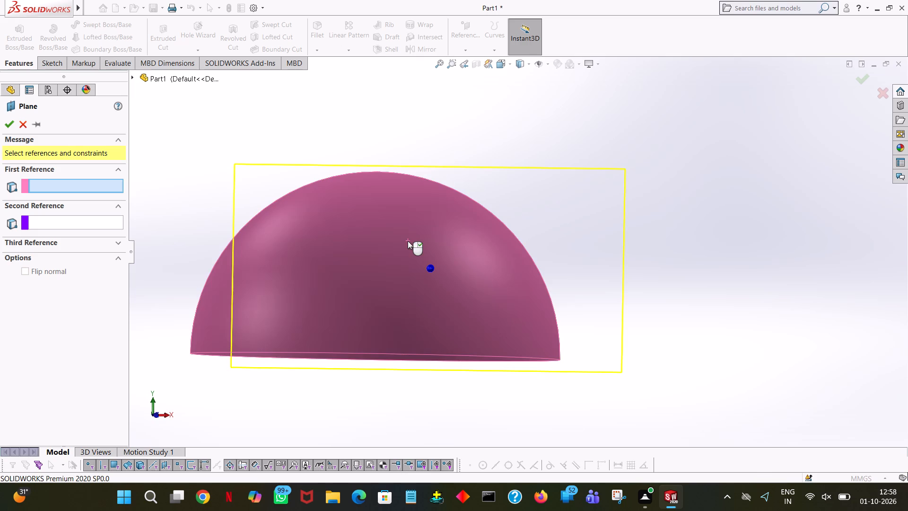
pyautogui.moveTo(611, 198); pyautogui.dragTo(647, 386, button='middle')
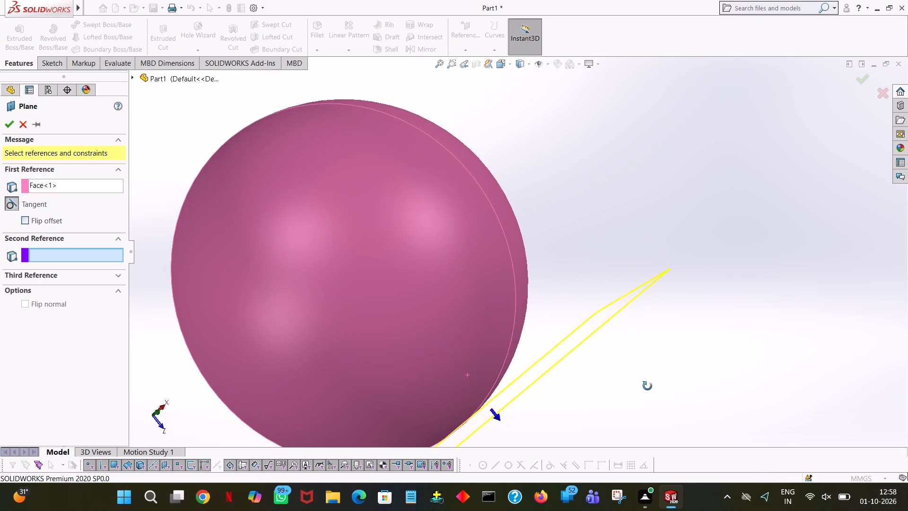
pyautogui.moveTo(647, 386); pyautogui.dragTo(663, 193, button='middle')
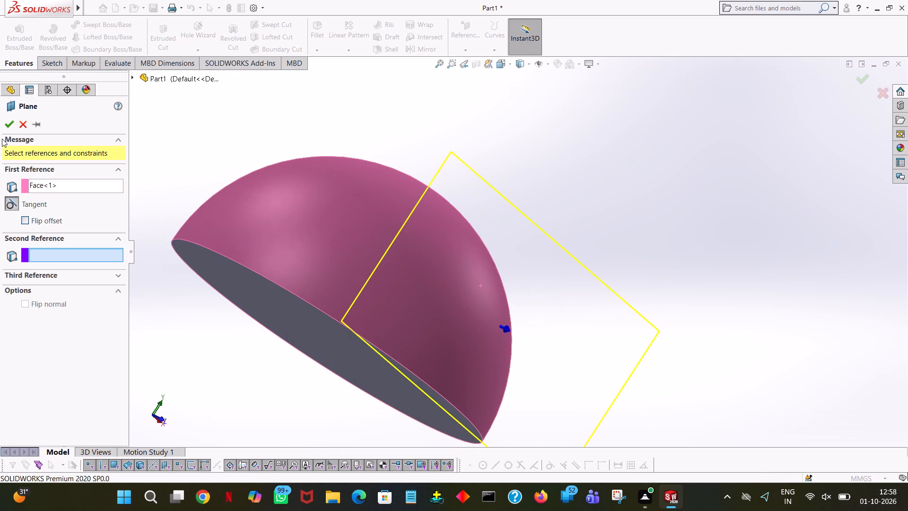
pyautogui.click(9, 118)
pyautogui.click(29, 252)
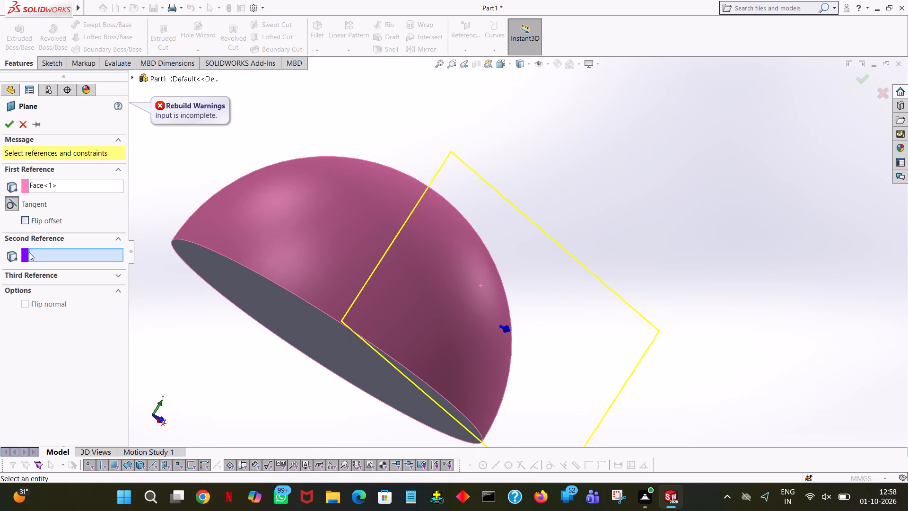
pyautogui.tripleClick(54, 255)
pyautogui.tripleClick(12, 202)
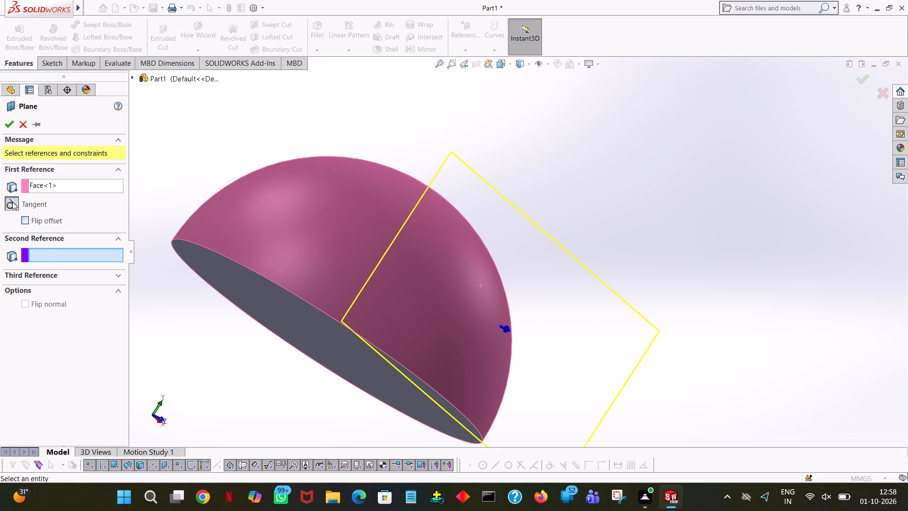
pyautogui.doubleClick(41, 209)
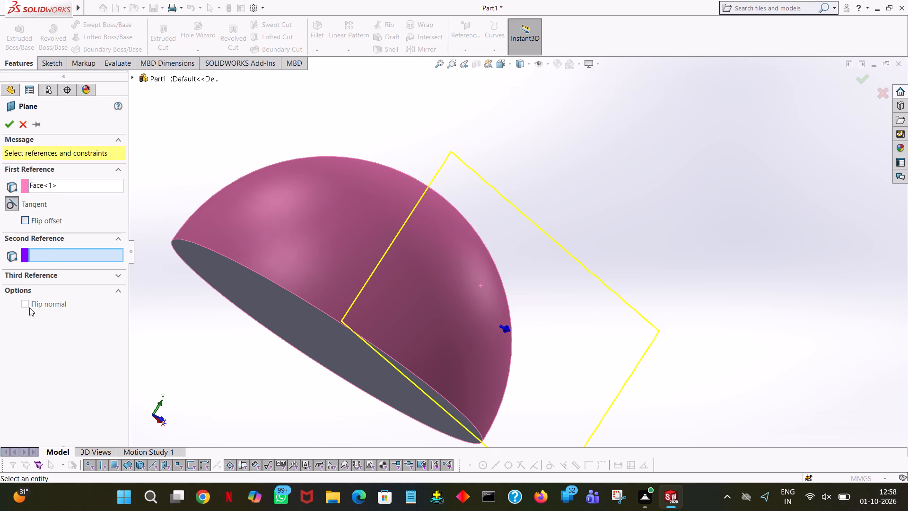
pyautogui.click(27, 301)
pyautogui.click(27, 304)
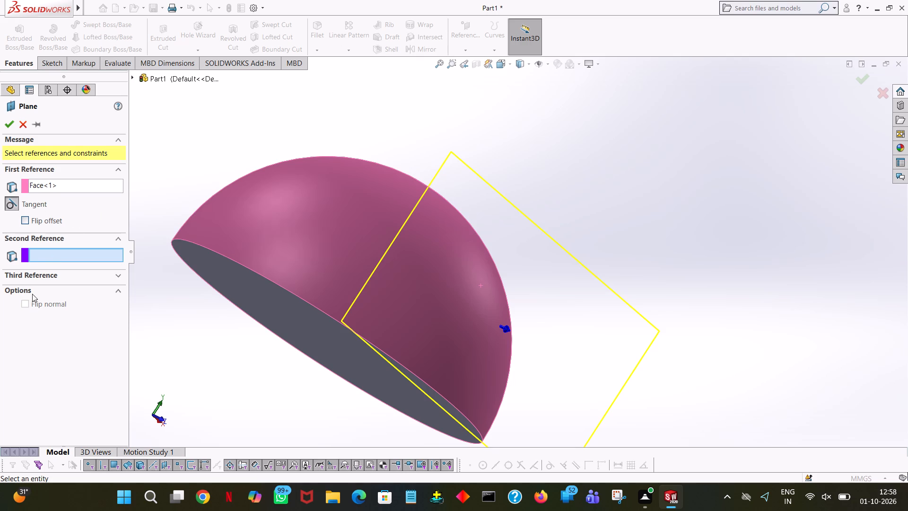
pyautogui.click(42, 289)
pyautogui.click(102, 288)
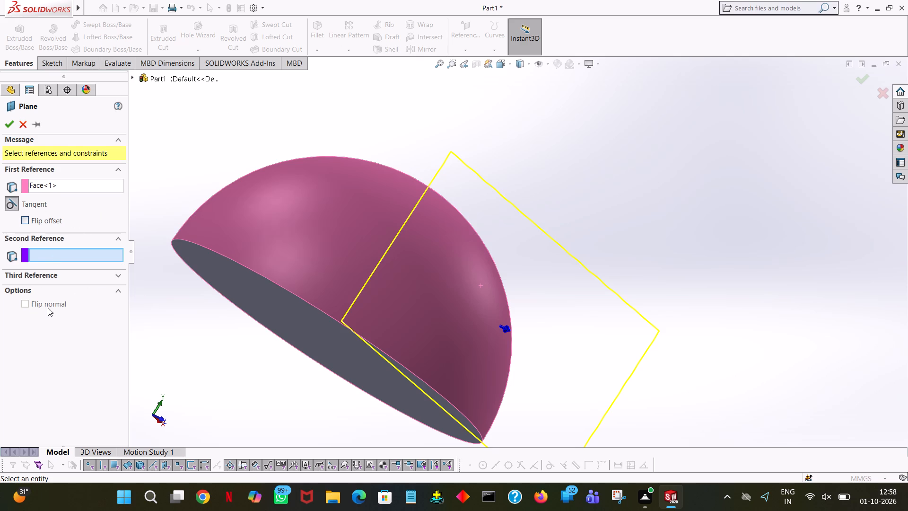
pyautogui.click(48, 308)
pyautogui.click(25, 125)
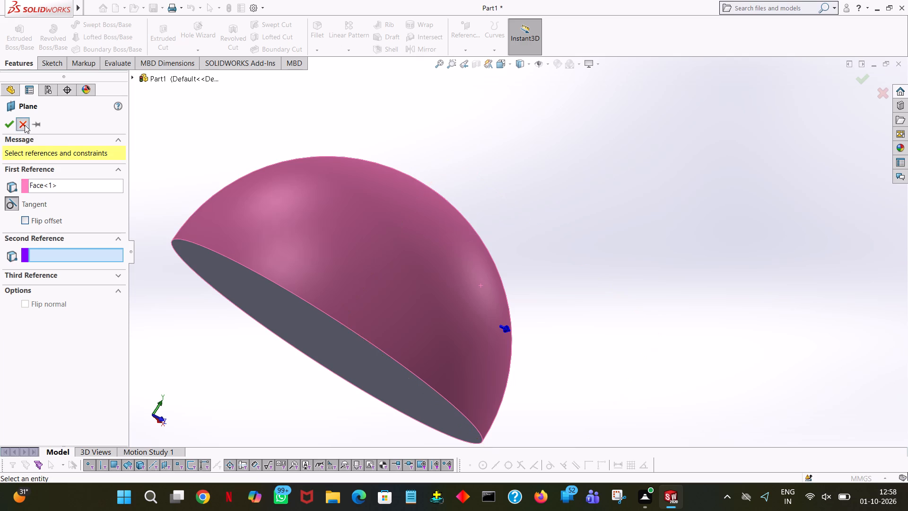
# Inspect the quarter-circle sketch behind the revolved hemisphere, checking its vertical line, and close it unchanged.
pyautogui.click(33, 228)
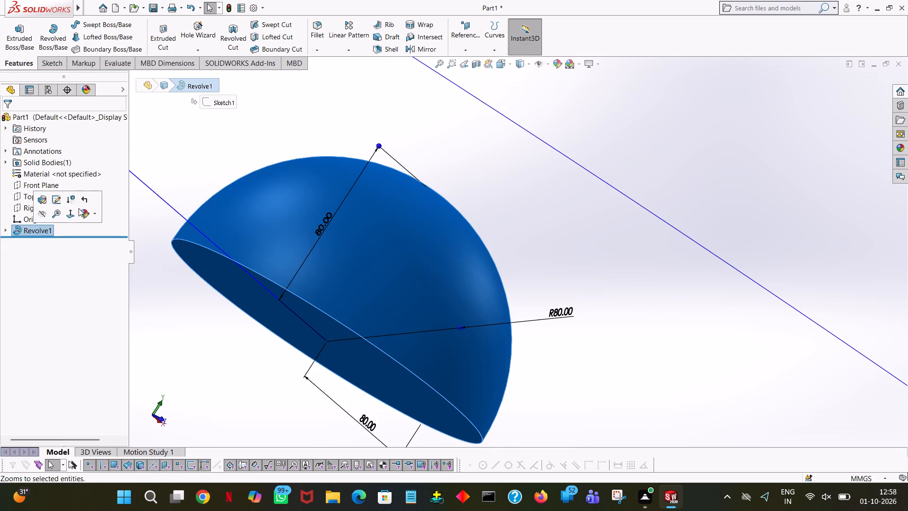
pyautogui.click(52, 205)
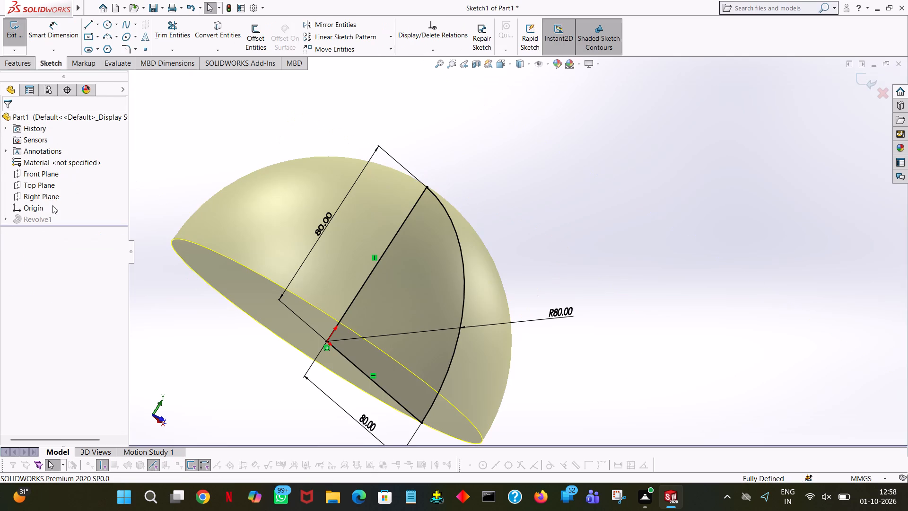
pyautogui.click(373, 257)
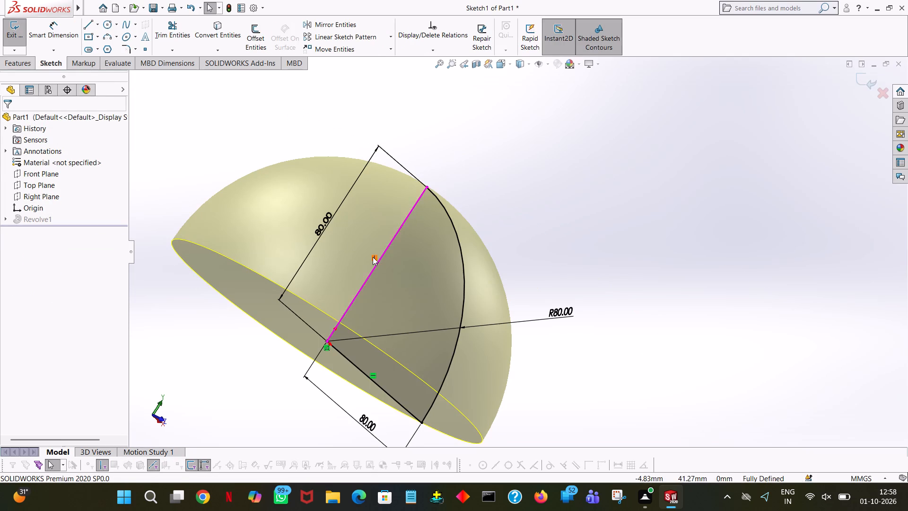
pyautogui.moveTo(226, 165); pyautogui.dragTo(181, 179, button='middle')
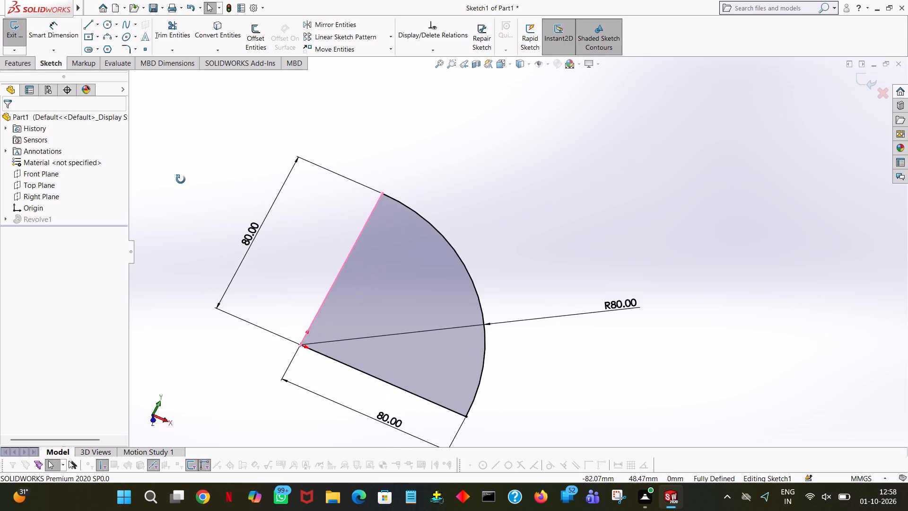
pyautogui.moveTo(181, 179); pyautogui.dragTo(203, 237, button='middle')
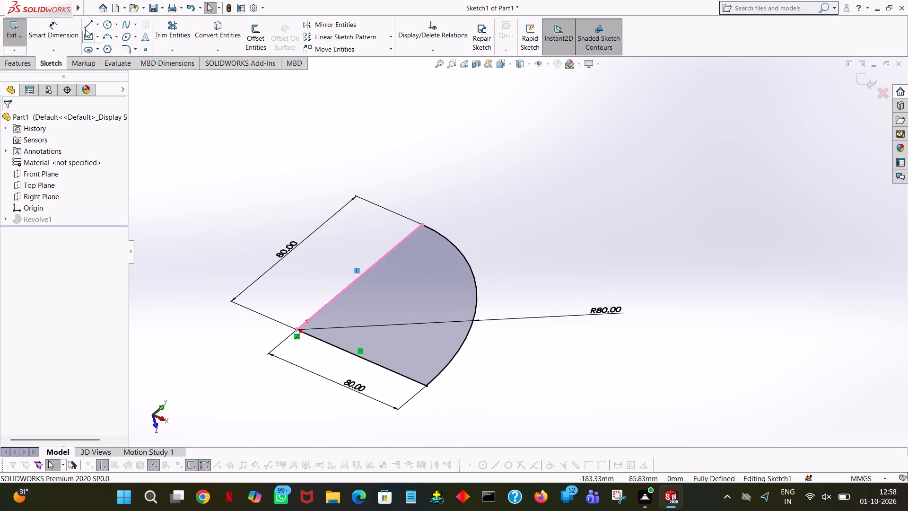
pyautogui.click(18, 32)
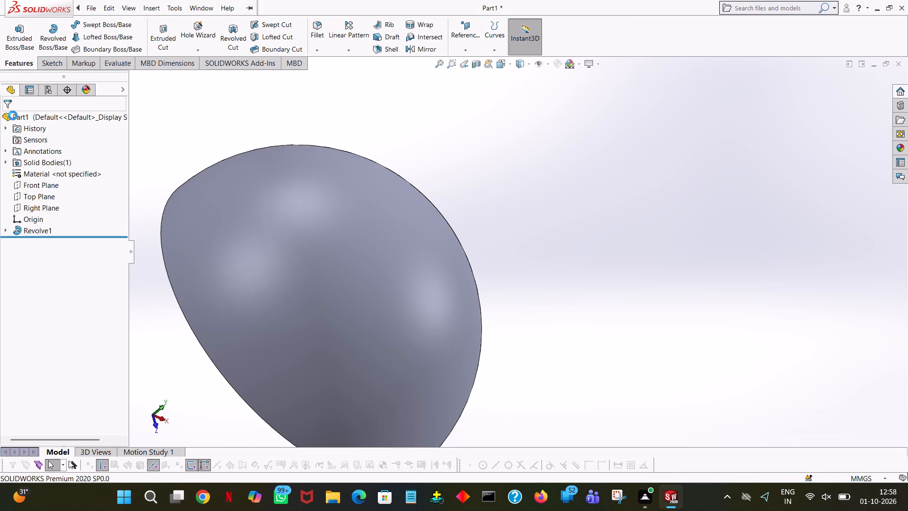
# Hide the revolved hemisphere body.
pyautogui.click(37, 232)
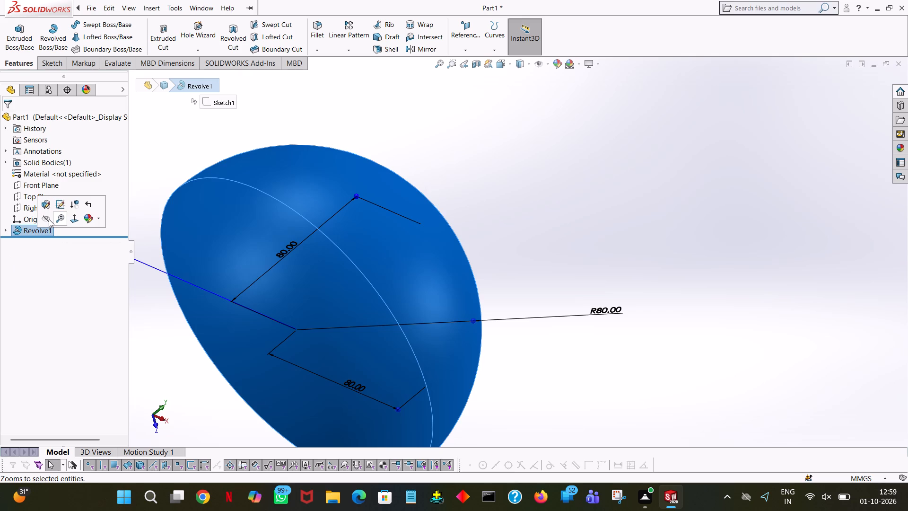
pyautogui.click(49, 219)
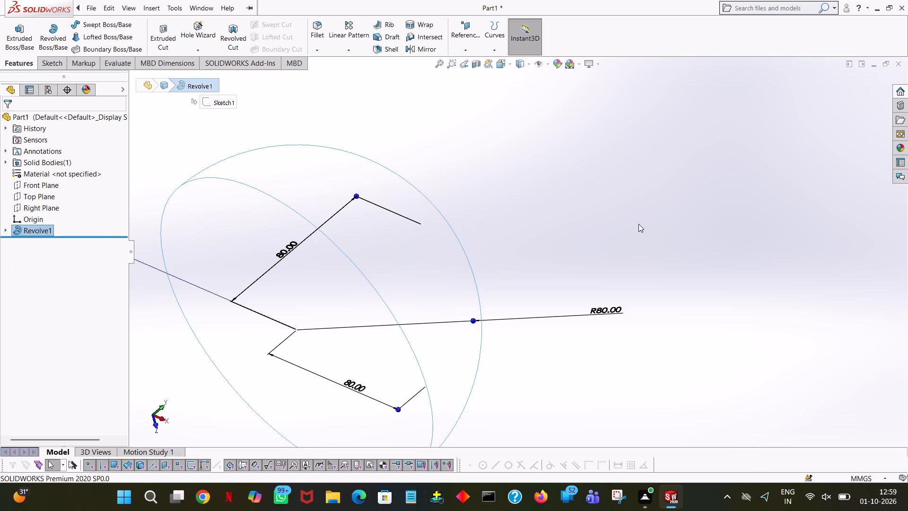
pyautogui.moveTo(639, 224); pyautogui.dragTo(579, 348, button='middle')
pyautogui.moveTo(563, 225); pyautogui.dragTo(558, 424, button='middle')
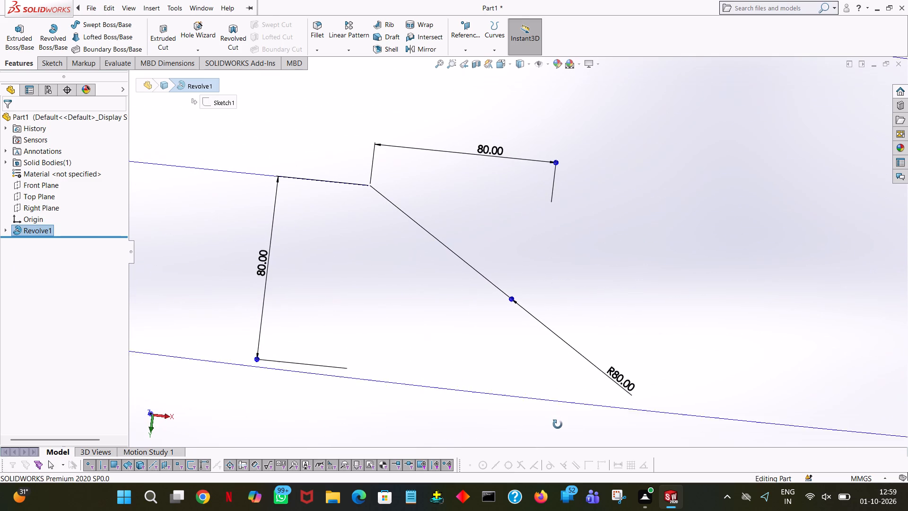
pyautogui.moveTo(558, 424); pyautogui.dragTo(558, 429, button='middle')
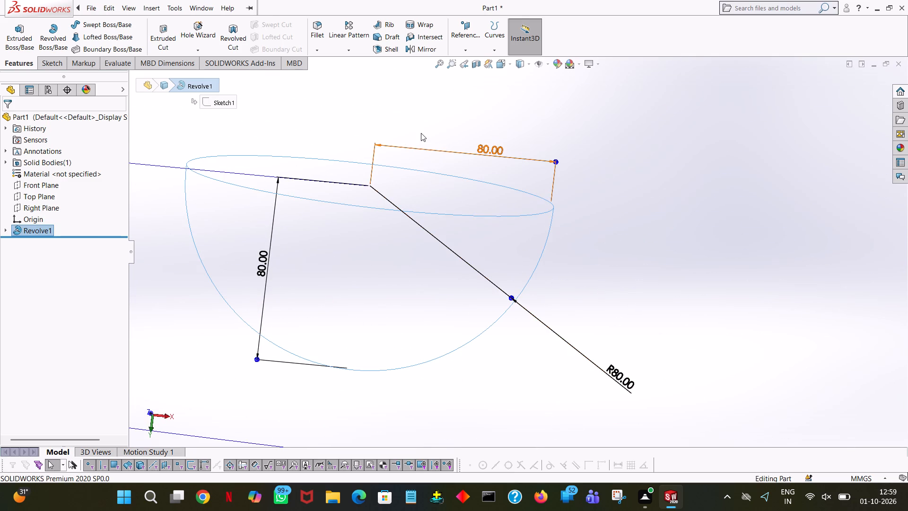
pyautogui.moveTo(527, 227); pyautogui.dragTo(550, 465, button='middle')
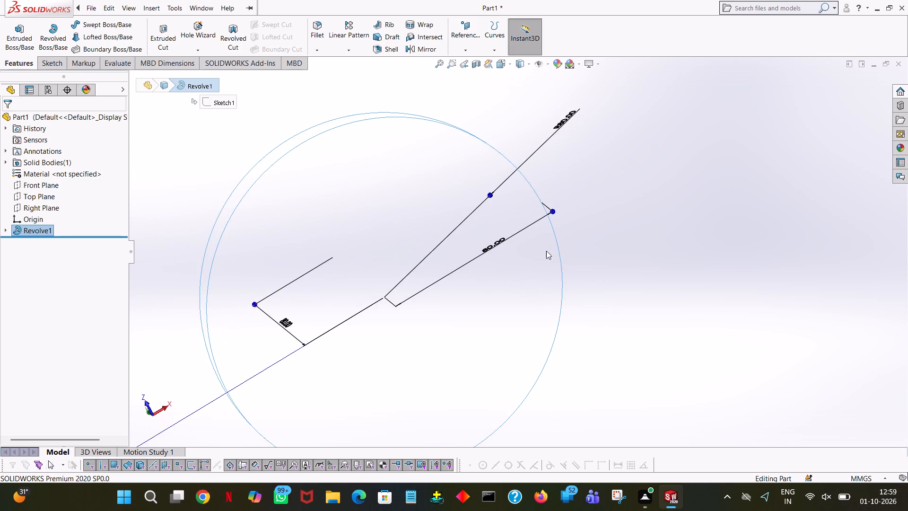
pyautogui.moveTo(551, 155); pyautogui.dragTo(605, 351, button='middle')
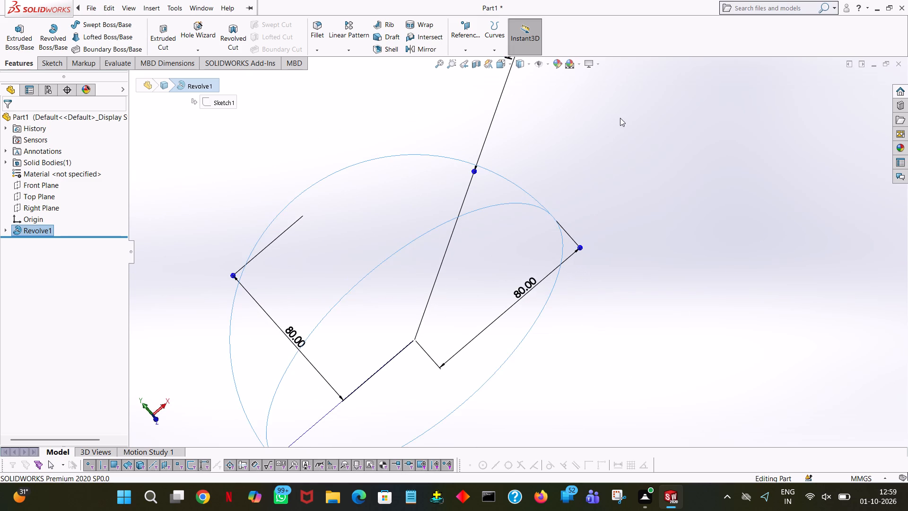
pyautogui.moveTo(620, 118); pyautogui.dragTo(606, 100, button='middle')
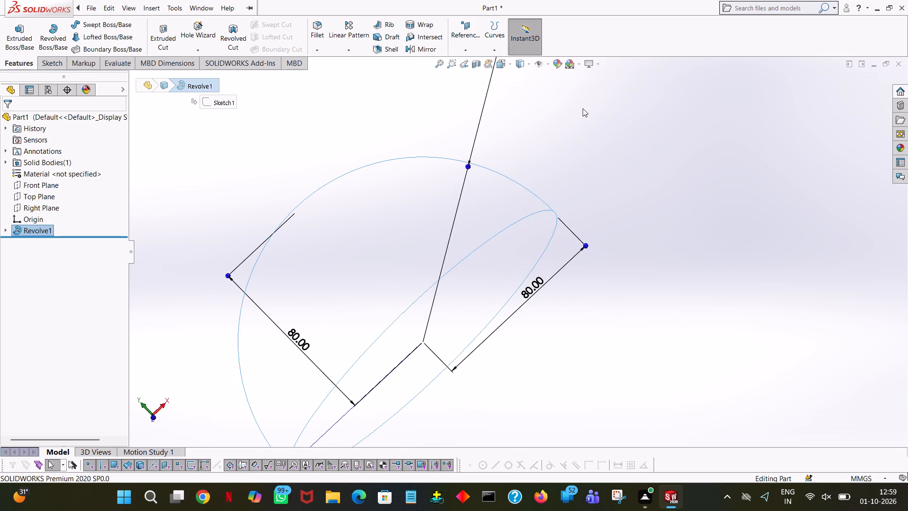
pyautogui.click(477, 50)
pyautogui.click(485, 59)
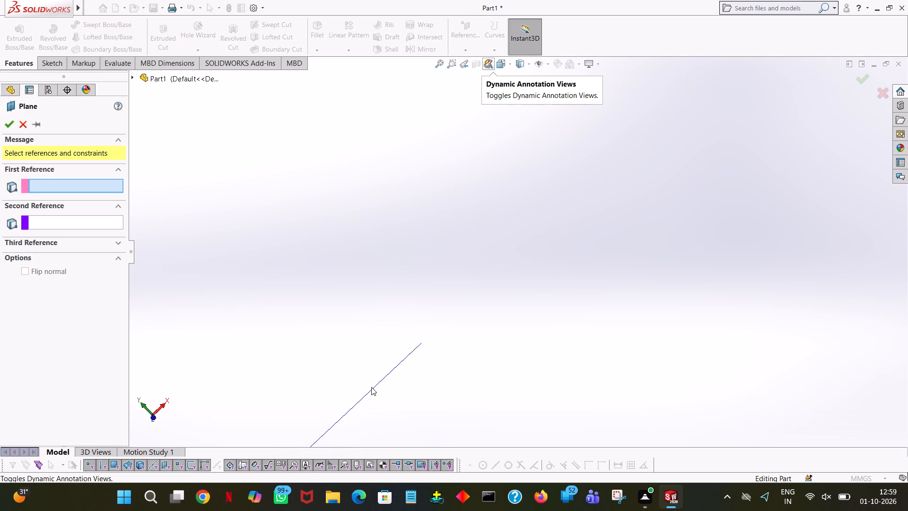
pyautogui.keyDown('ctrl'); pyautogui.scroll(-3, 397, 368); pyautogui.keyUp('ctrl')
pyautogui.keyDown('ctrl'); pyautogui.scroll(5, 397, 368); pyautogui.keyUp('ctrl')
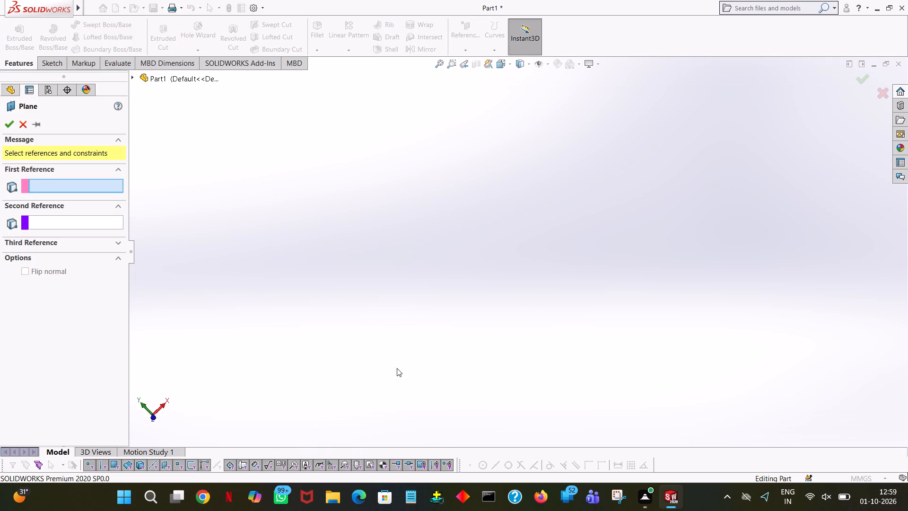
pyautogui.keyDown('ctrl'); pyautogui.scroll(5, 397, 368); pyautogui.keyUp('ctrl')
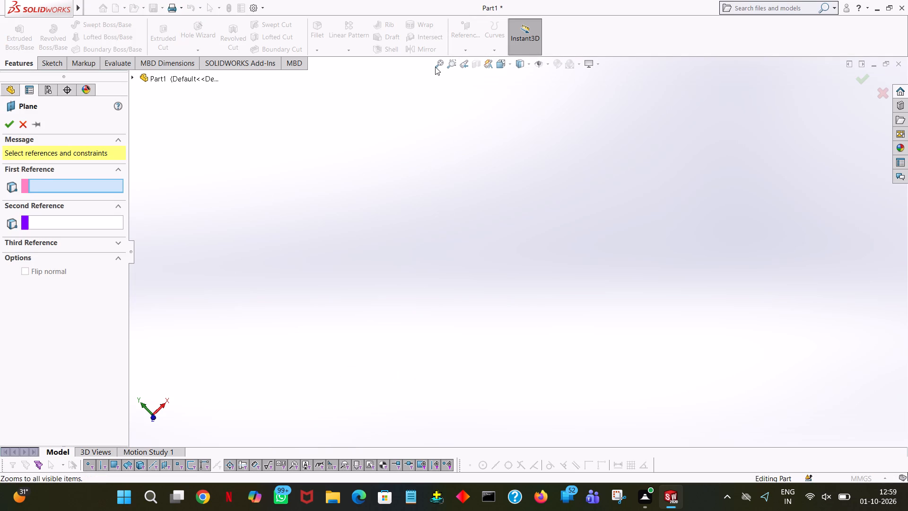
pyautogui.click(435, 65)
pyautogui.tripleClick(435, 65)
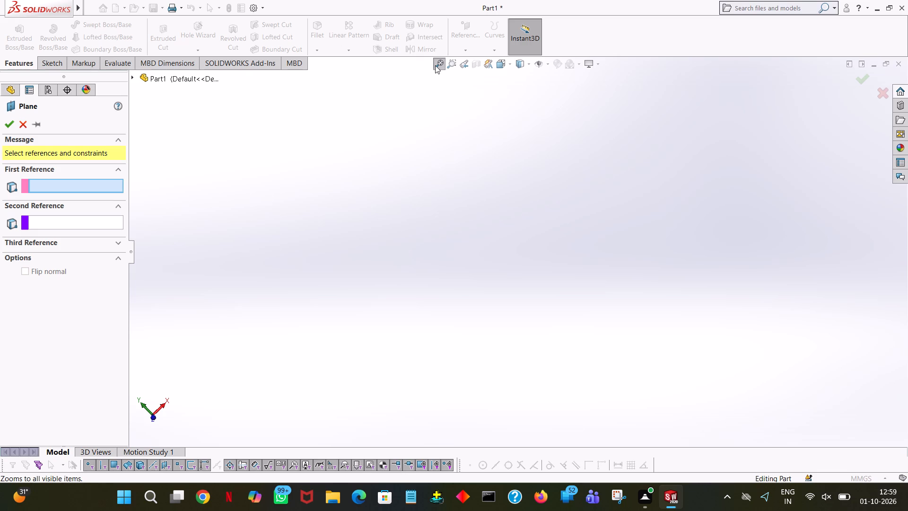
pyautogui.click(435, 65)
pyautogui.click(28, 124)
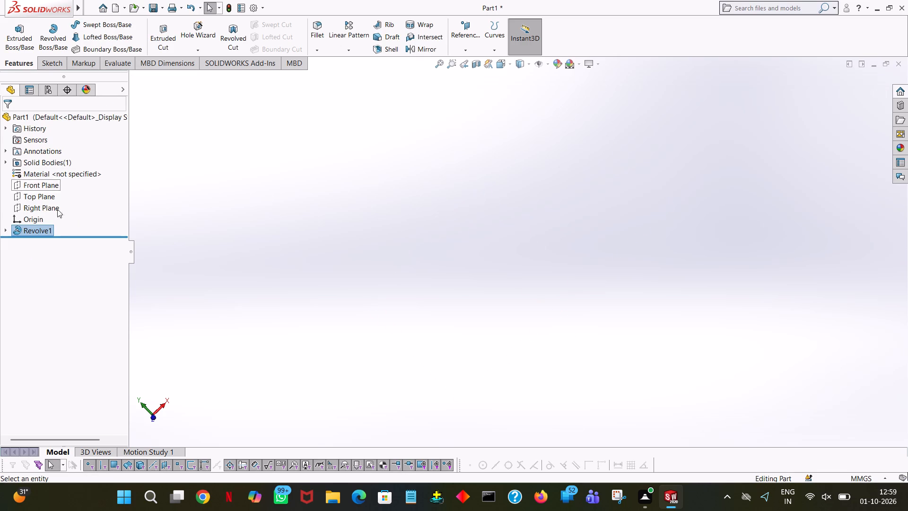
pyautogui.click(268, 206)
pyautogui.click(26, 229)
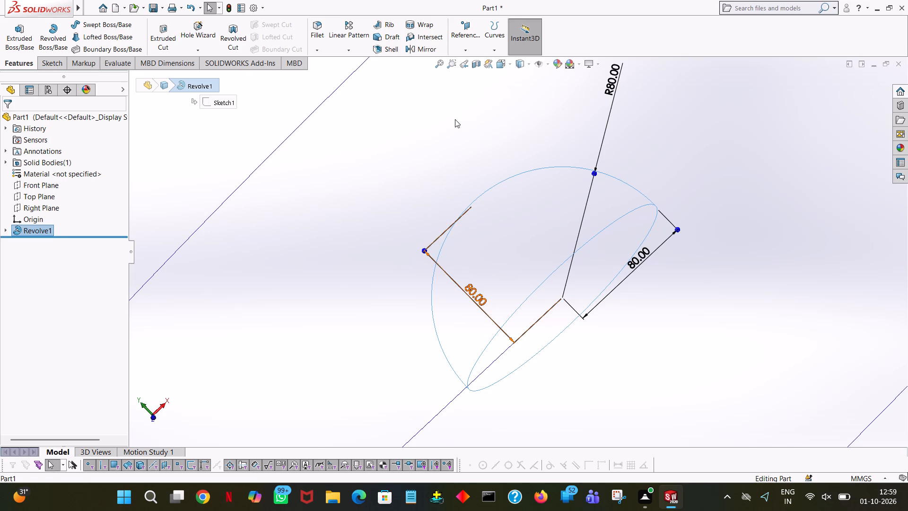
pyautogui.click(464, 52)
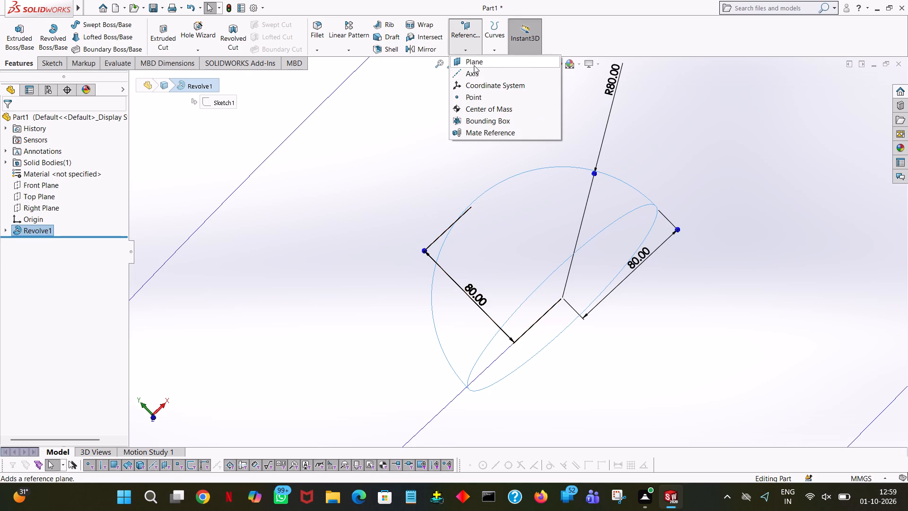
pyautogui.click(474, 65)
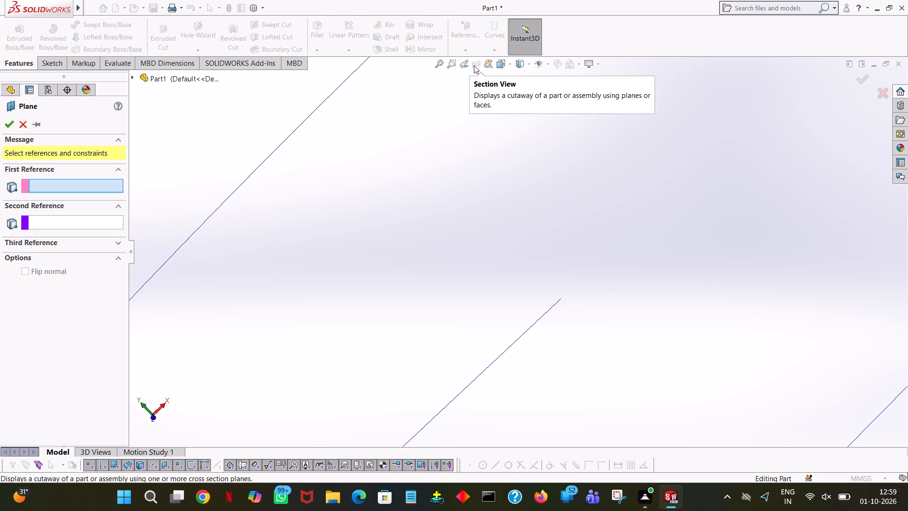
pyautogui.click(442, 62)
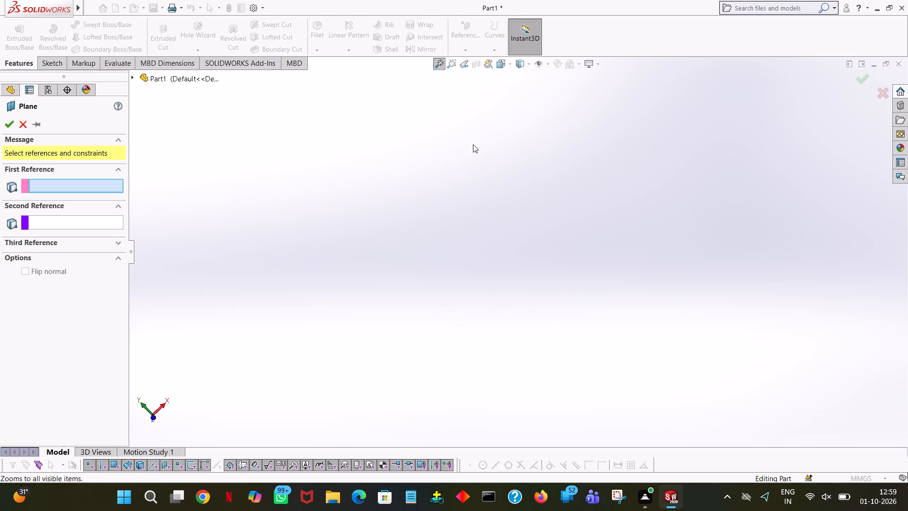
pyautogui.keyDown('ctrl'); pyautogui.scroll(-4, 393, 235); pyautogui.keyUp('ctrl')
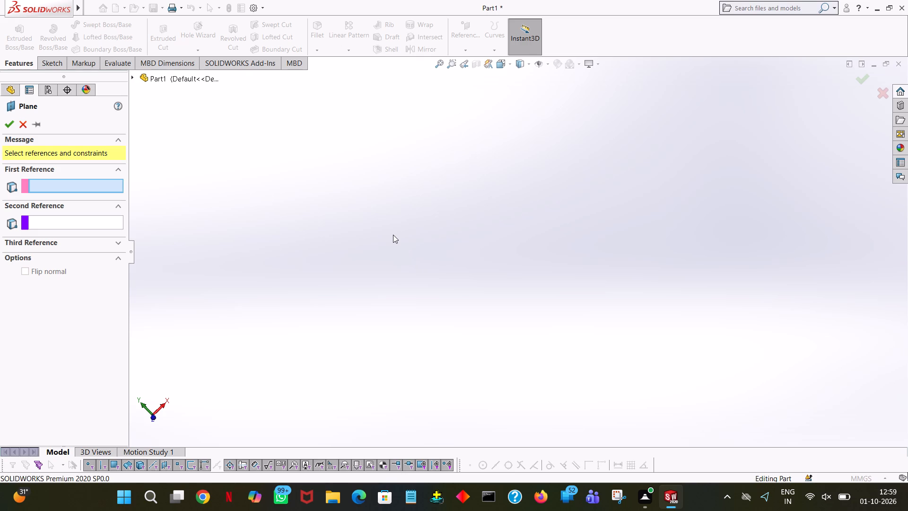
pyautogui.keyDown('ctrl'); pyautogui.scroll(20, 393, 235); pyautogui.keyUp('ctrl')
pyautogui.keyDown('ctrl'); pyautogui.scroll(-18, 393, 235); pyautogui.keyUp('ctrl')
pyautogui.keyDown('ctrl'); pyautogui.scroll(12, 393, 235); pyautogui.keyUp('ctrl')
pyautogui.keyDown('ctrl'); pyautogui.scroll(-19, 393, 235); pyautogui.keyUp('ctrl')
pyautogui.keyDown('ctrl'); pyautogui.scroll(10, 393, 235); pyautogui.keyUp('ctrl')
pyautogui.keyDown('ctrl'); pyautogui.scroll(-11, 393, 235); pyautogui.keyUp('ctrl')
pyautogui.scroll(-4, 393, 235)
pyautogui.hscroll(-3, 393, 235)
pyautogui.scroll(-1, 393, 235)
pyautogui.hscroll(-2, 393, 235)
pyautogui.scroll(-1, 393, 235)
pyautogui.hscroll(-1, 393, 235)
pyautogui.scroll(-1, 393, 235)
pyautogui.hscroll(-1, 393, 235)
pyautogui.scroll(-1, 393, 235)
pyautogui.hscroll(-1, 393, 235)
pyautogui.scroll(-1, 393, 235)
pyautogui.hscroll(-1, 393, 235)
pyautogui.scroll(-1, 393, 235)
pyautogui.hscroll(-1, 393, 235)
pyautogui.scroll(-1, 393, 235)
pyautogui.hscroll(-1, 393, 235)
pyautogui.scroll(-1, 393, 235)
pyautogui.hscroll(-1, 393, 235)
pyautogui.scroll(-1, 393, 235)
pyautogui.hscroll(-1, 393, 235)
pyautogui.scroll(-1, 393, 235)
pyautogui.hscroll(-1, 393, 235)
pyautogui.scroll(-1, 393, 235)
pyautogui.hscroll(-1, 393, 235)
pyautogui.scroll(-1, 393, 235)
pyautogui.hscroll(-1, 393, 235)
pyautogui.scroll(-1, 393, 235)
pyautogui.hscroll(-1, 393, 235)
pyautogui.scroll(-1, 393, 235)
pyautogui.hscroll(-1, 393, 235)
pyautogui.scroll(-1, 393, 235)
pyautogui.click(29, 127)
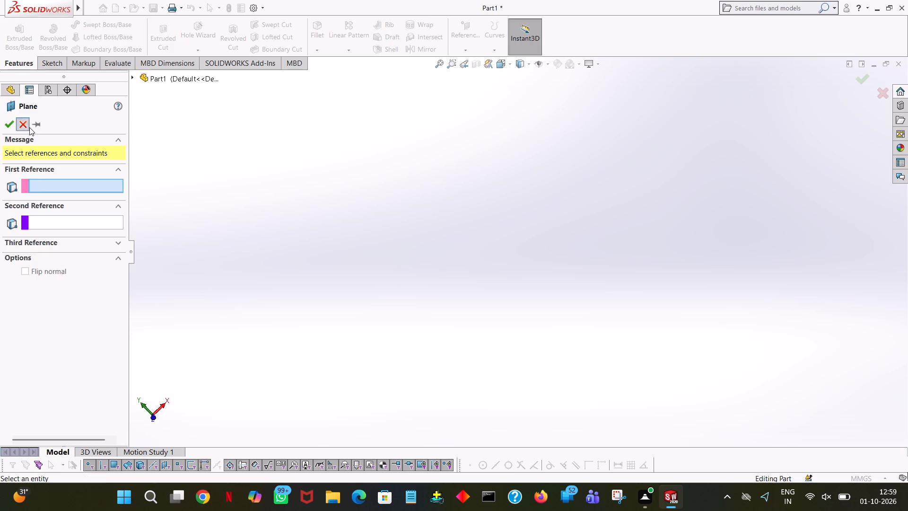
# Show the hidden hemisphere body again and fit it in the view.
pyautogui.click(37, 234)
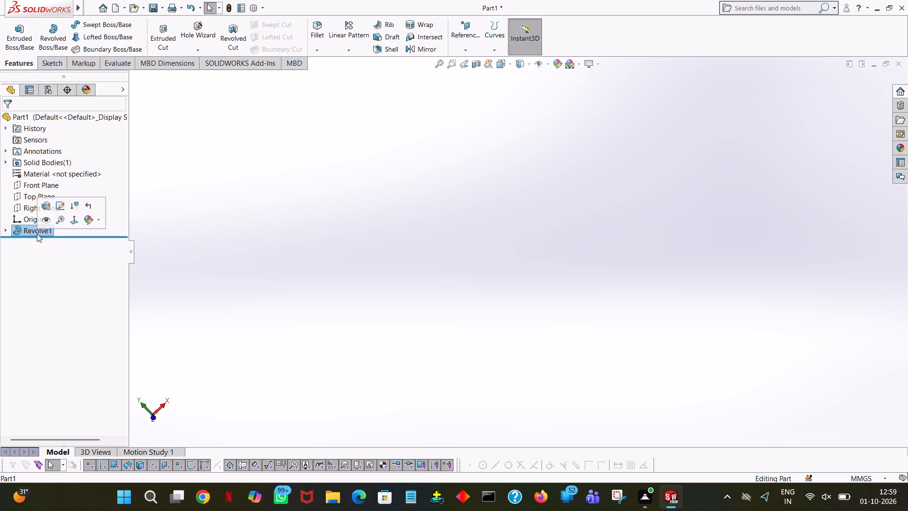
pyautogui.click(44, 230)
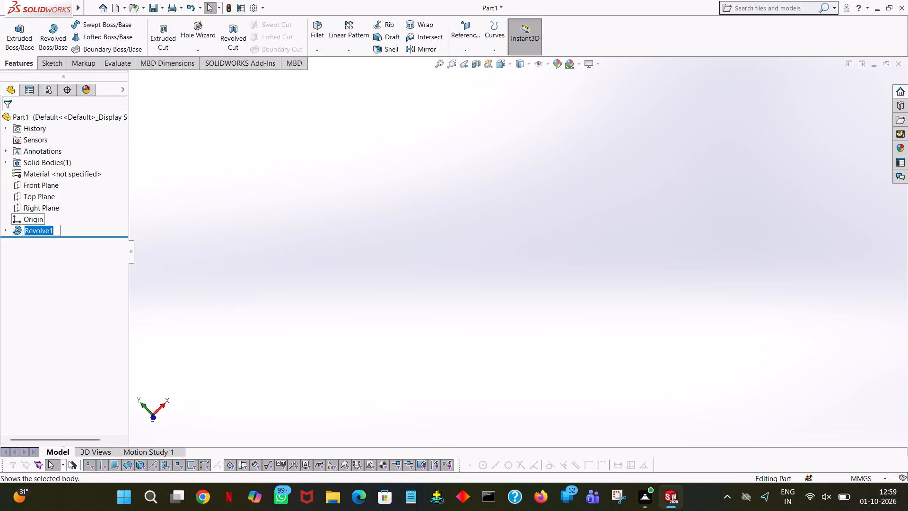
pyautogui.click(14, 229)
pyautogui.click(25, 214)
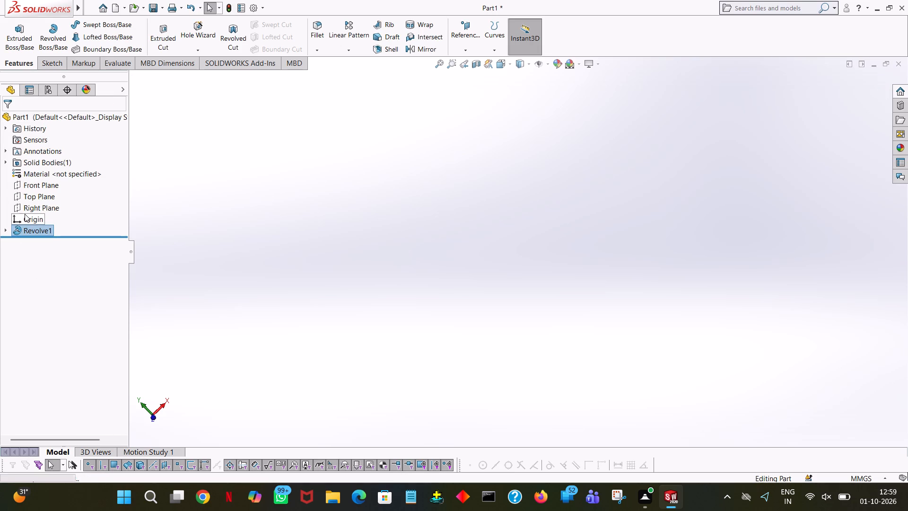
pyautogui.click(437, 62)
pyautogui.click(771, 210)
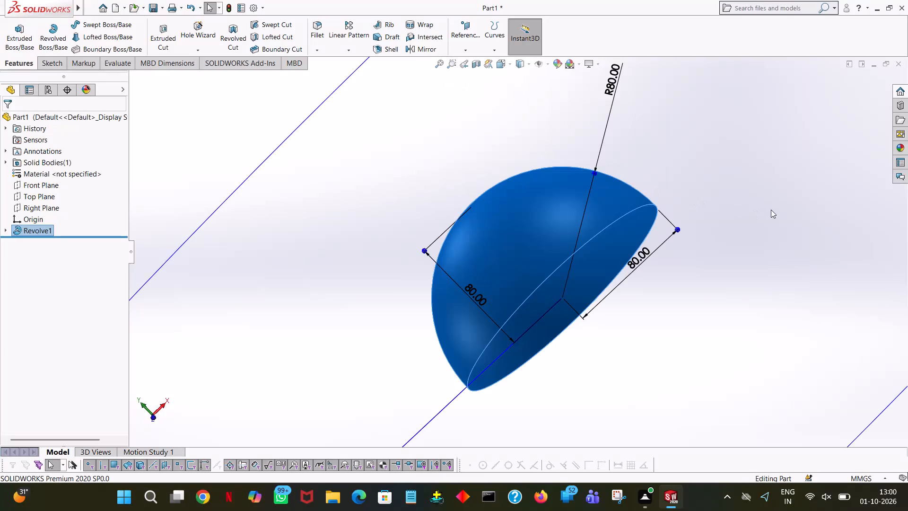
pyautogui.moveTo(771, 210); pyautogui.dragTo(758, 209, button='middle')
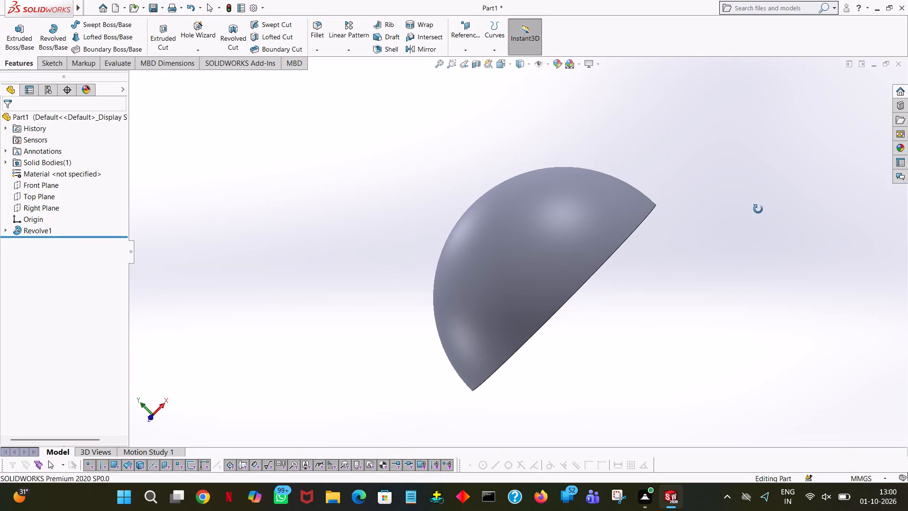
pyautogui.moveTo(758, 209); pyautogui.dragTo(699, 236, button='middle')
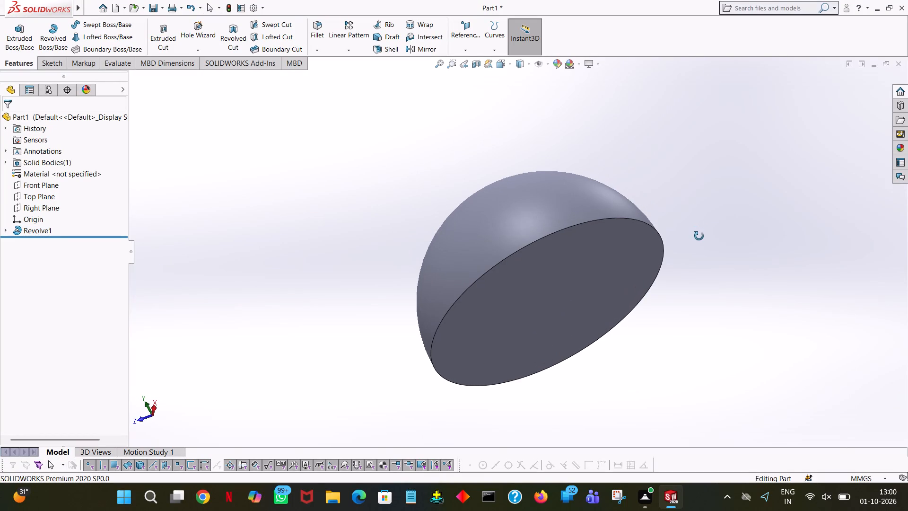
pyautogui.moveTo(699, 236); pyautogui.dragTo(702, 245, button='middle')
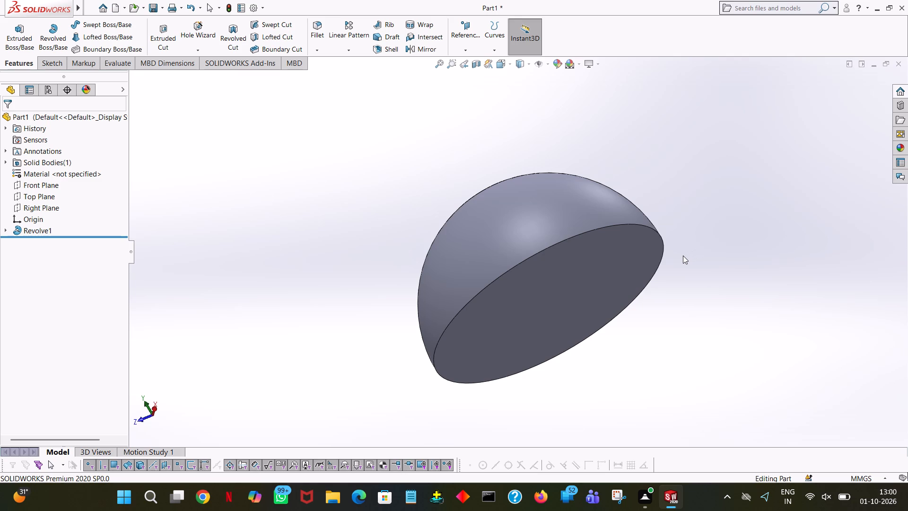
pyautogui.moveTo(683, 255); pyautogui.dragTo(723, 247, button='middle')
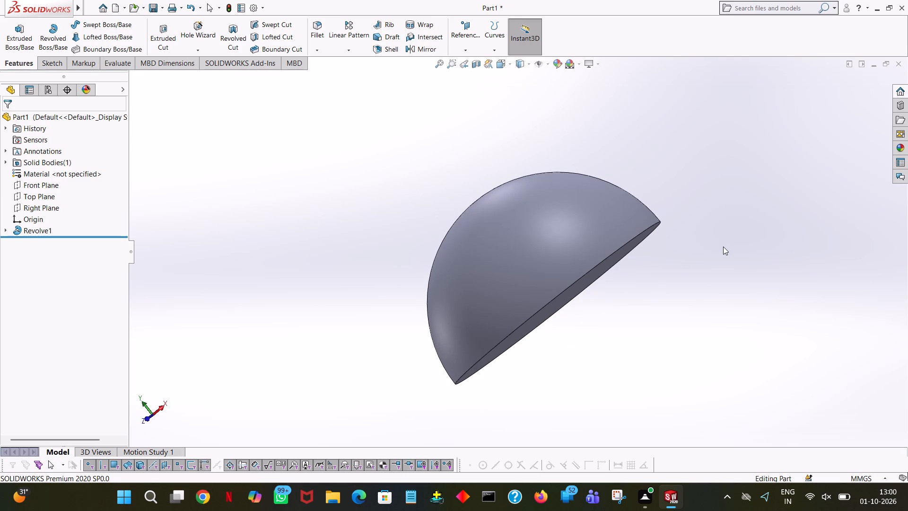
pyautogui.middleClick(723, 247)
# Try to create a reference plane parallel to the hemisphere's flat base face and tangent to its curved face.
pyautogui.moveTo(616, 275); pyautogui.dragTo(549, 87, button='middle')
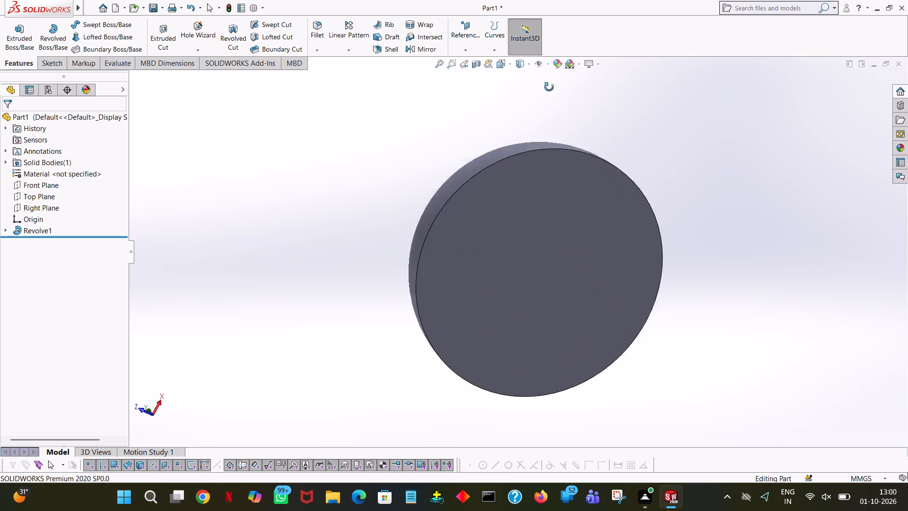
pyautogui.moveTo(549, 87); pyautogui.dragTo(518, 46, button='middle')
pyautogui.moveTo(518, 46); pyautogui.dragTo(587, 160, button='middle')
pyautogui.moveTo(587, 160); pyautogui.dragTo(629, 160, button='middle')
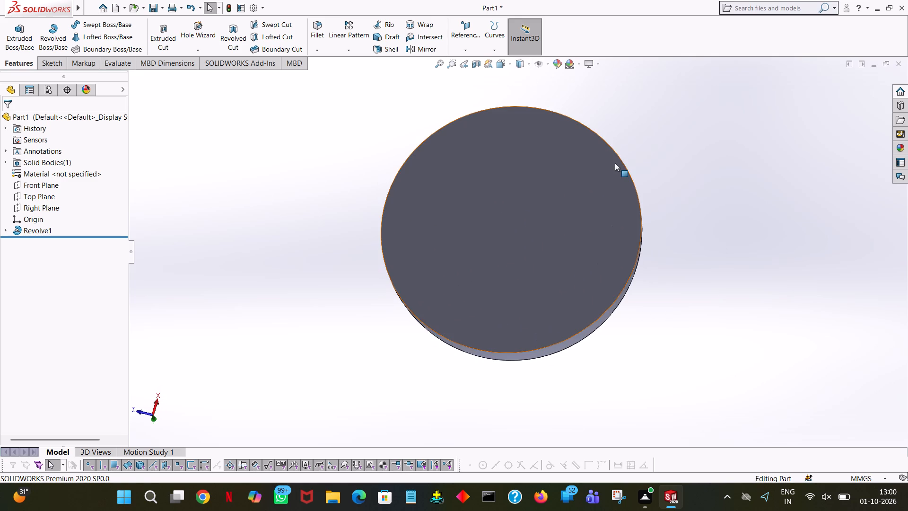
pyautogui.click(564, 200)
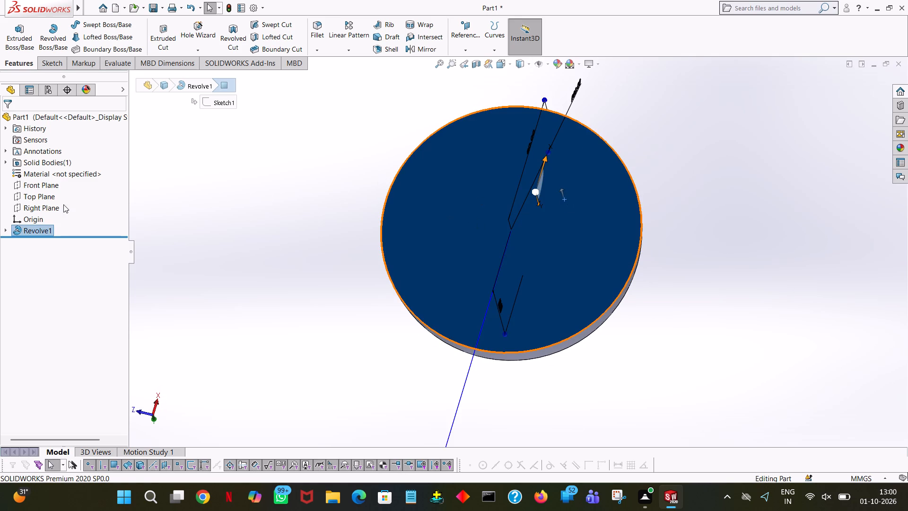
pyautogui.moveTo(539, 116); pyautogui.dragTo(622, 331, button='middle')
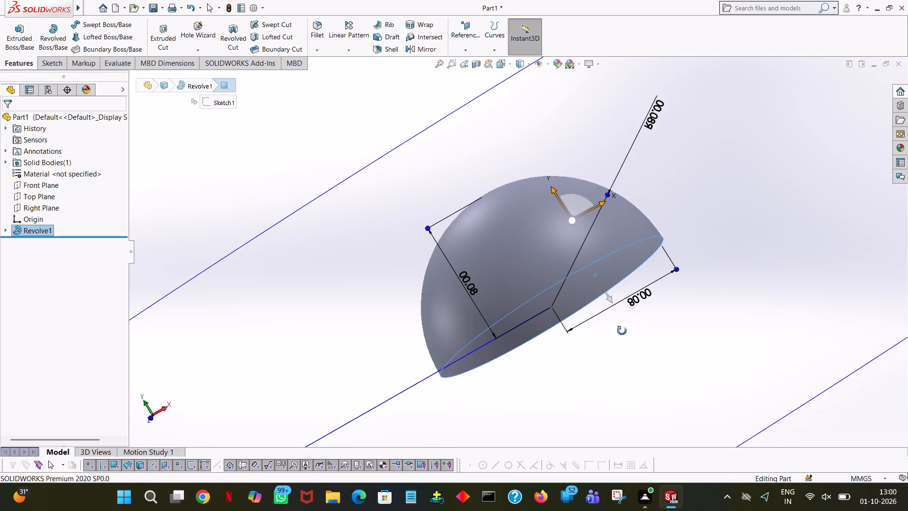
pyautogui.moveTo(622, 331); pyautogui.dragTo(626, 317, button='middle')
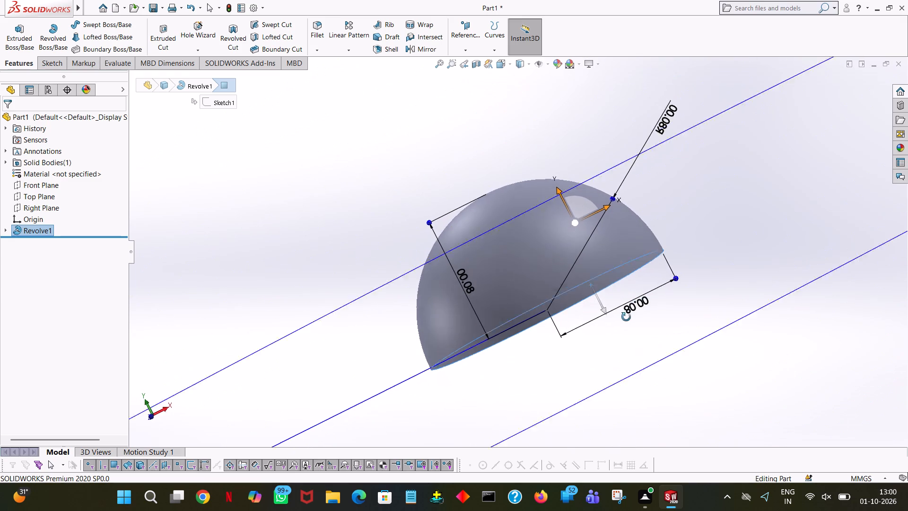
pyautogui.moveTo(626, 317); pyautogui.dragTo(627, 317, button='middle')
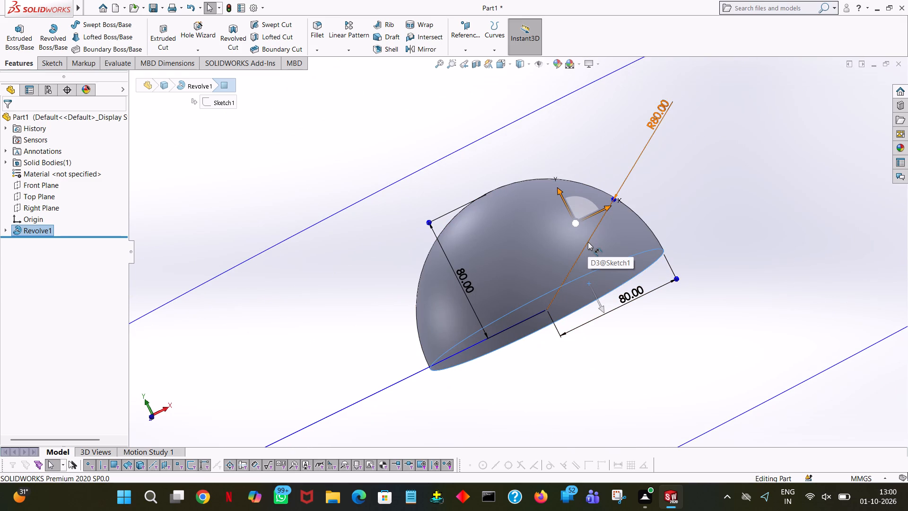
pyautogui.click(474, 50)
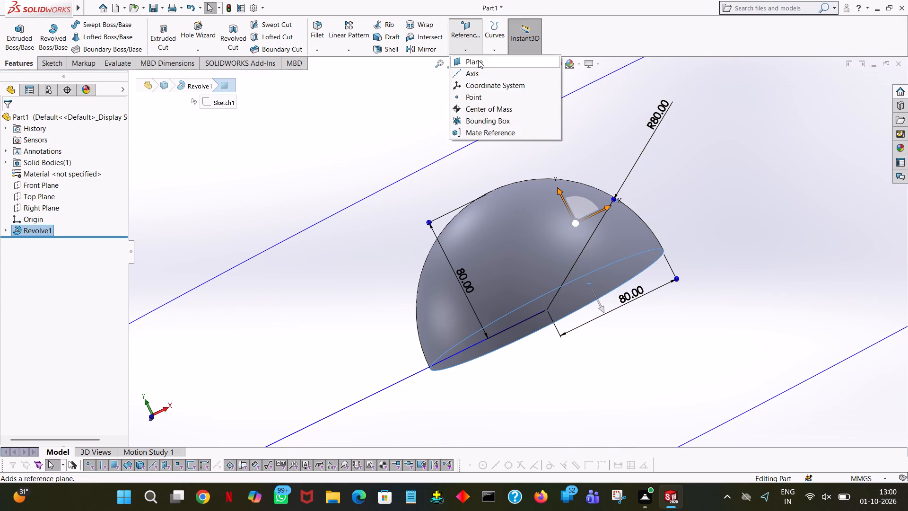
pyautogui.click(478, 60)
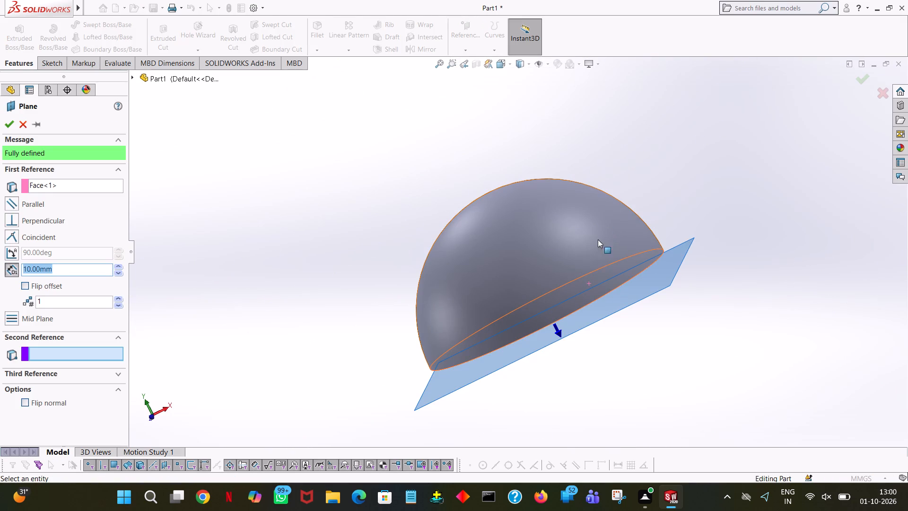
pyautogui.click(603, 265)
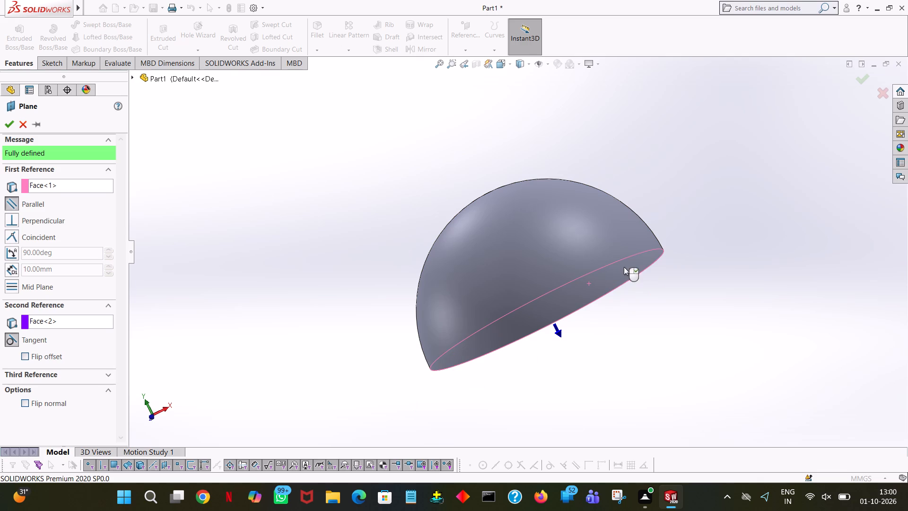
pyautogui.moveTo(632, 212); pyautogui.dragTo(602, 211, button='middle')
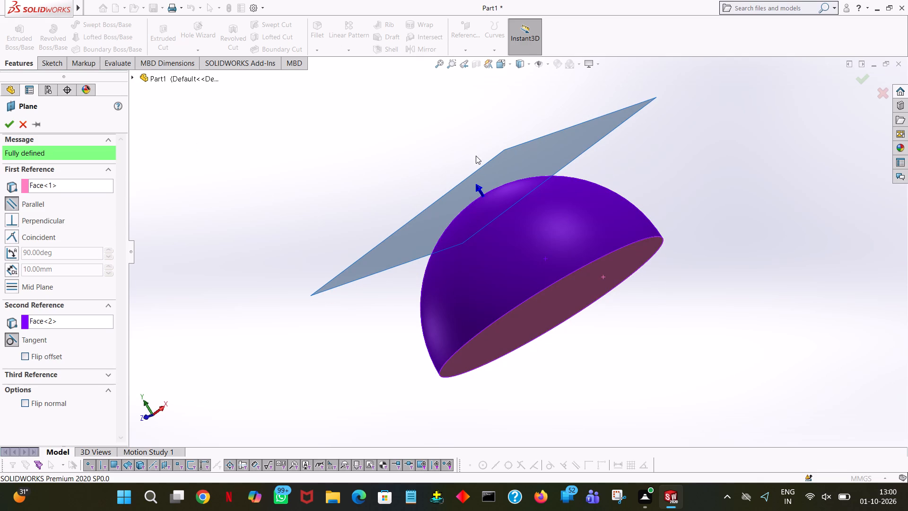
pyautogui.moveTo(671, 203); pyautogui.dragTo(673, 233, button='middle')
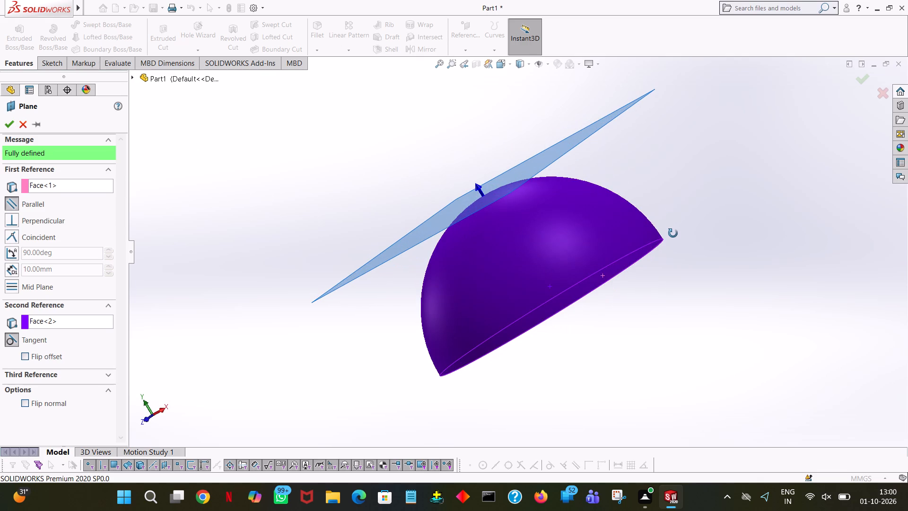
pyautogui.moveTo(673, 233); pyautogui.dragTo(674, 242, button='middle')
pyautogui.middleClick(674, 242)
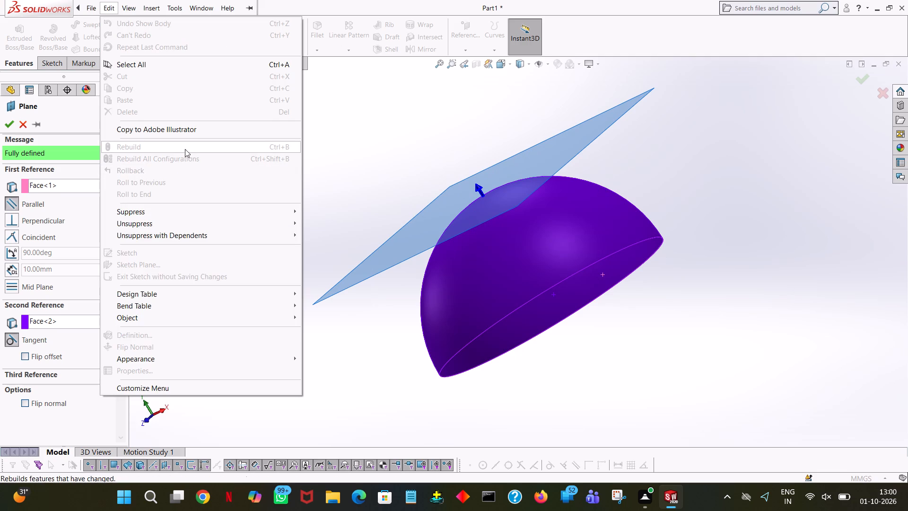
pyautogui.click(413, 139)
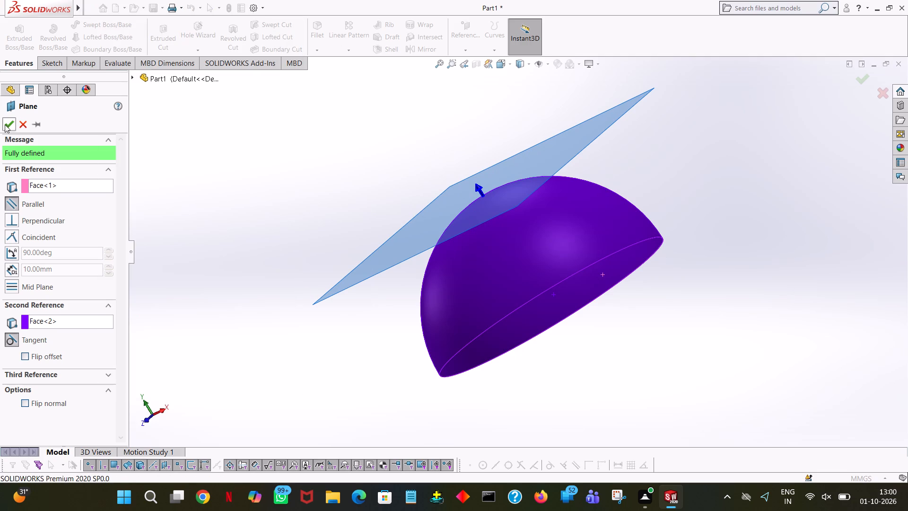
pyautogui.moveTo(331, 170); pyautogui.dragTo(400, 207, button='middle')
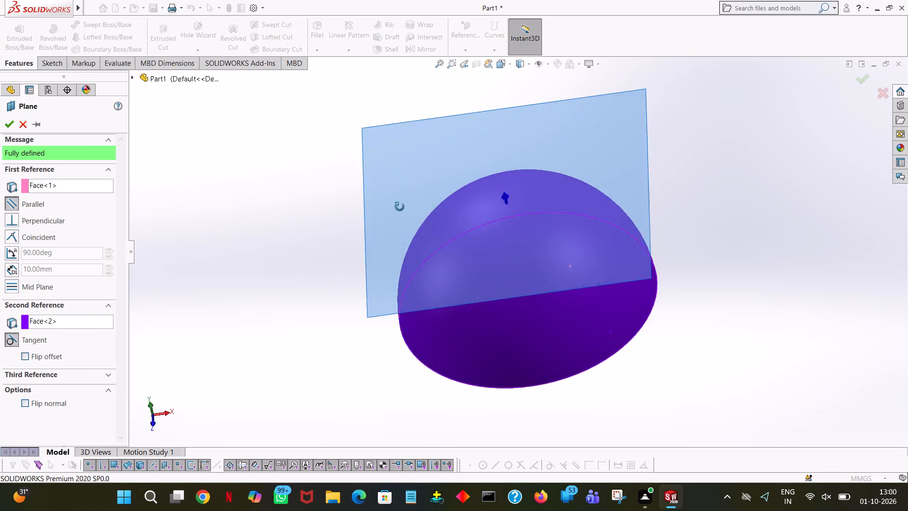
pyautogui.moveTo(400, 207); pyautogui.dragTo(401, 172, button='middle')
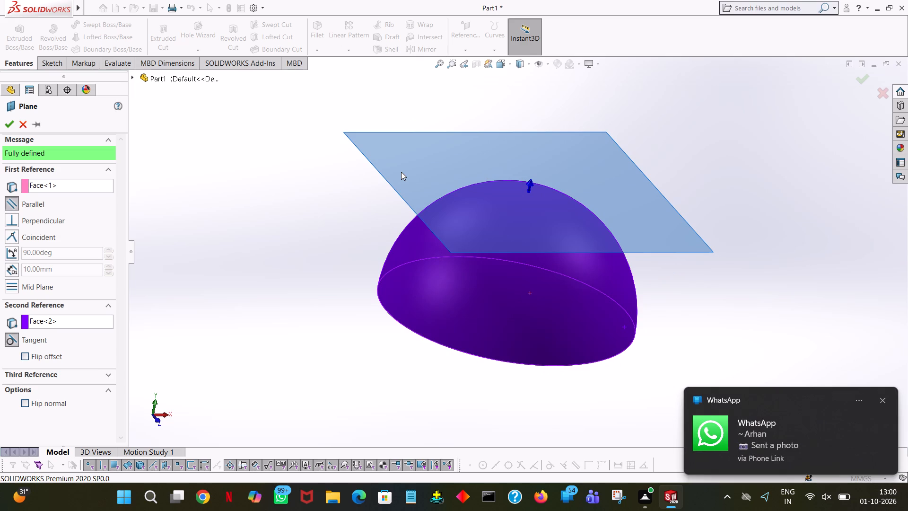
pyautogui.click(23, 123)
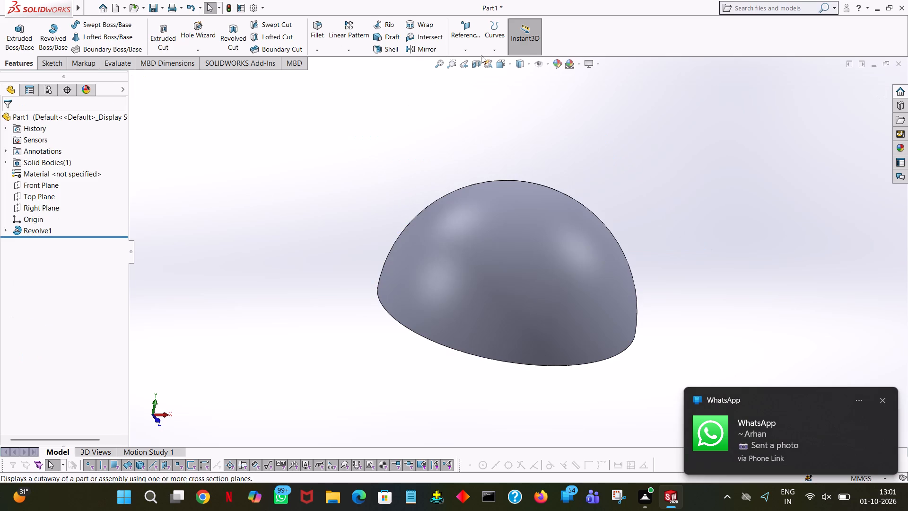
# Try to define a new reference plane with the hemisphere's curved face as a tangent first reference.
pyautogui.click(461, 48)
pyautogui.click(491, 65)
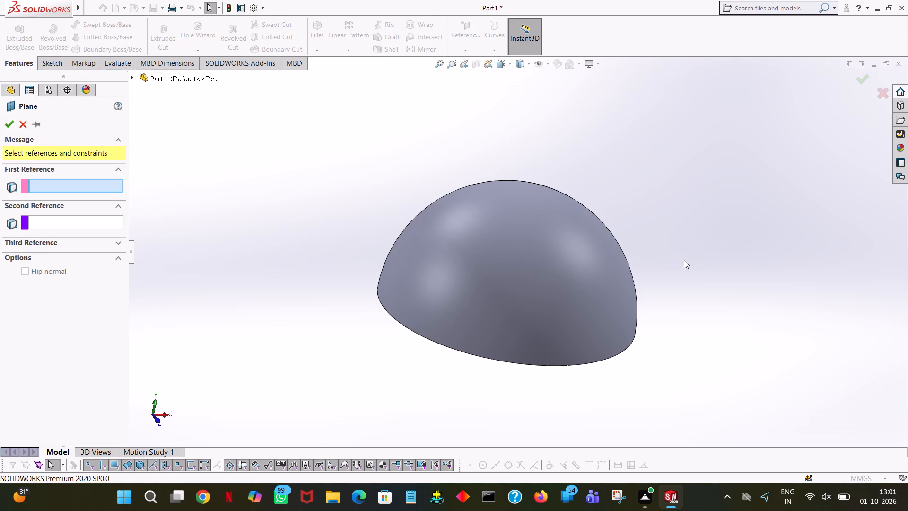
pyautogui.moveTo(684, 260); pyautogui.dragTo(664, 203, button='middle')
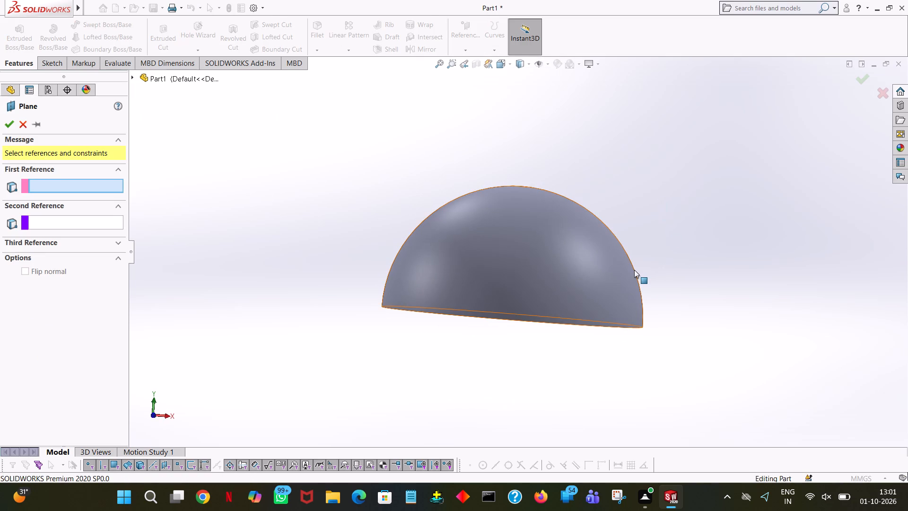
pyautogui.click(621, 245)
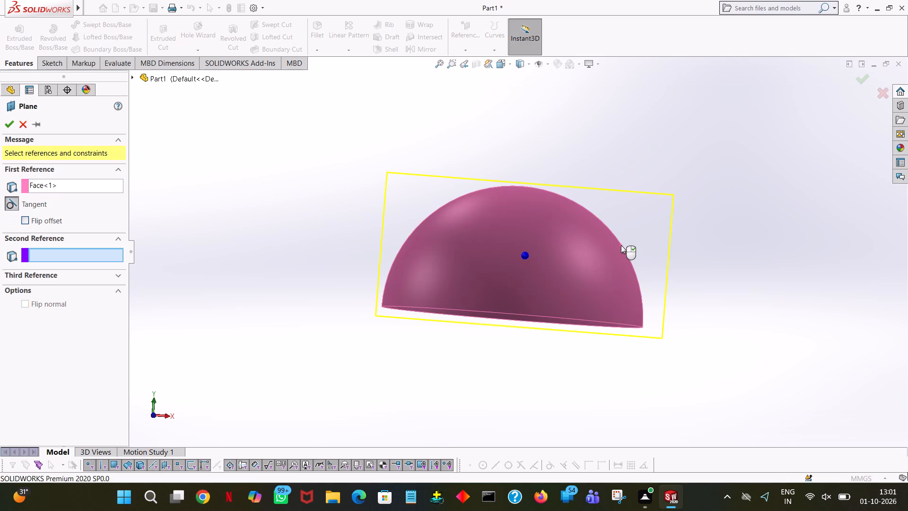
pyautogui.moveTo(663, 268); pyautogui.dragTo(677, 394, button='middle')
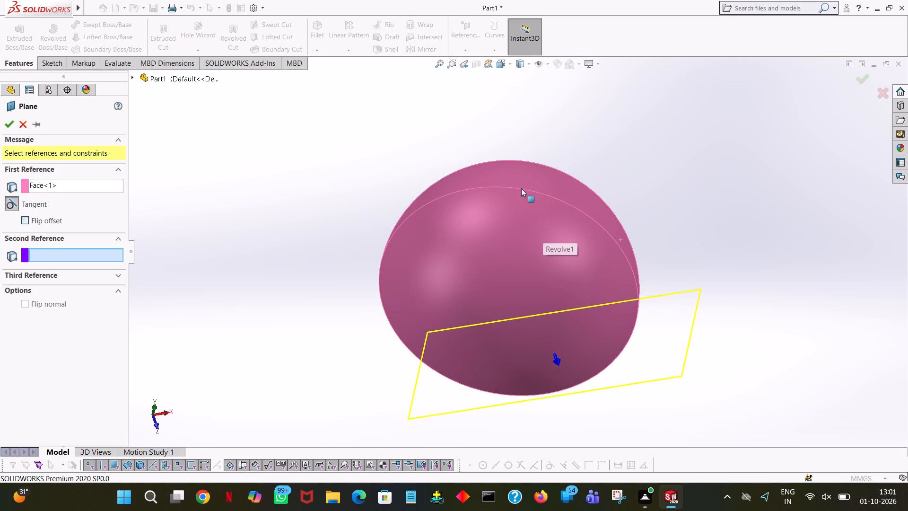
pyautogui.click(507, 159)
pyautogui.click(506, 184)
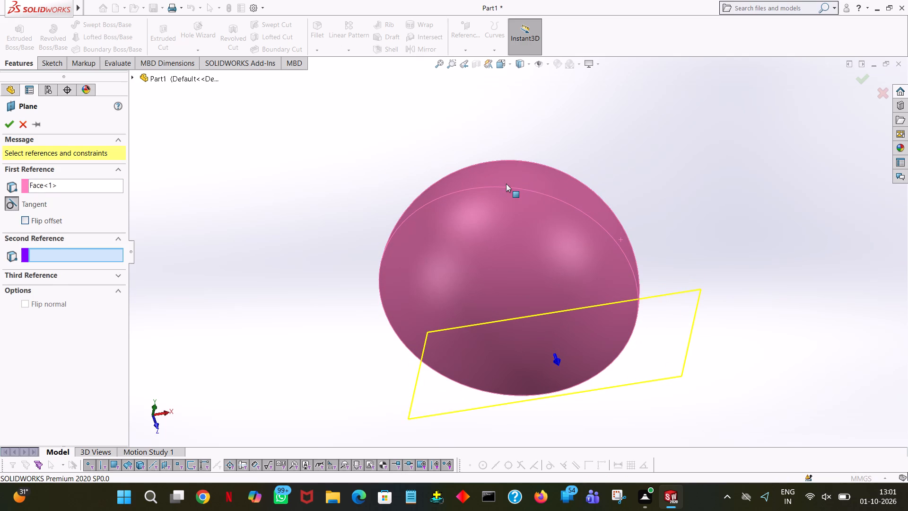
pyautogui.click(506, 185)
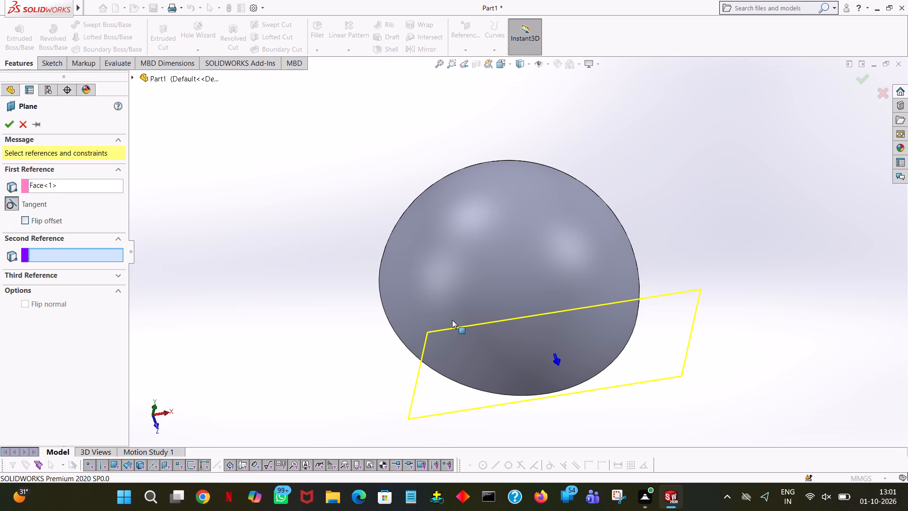
# Replace the curved-face first reference with the hemisphere's circular base edge, using a coincident constraint.
pyautogui.click(444, 373)
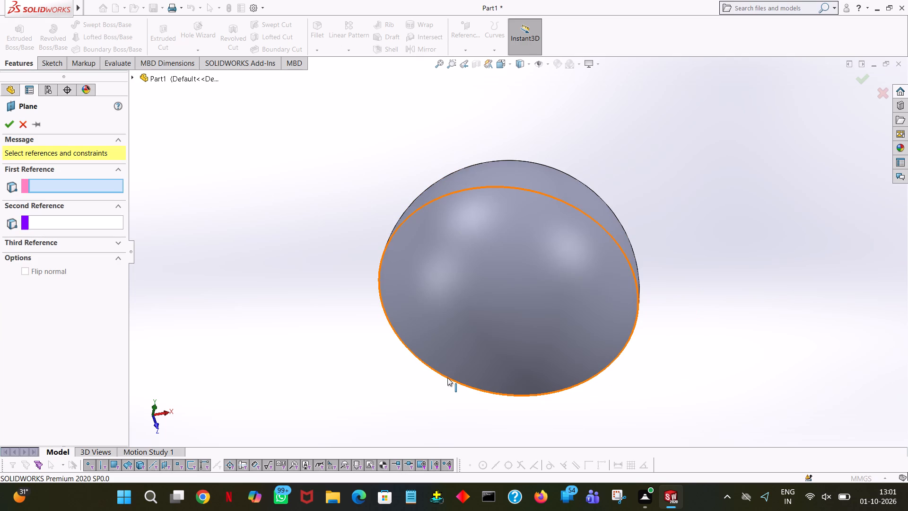
pyautogui.click(447, 378)
# Examine the previewed plane coincident with the hemisphere's circular base edge from several angles.
pyautogui.moveTo(650, 367); pyautogui.dragTo(635, 321, button='middle')
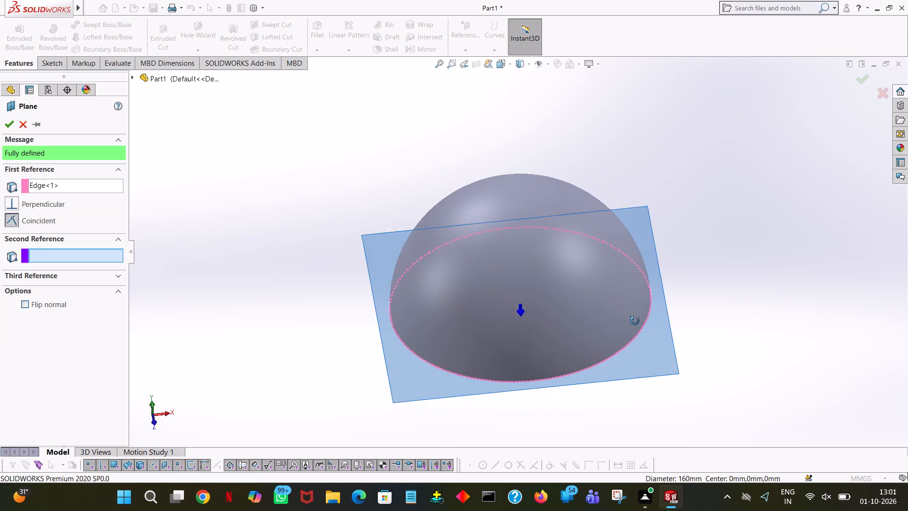
pyautogui.moveTo(635, 321); pyautogui.dragTo(649, 247, button='middle')
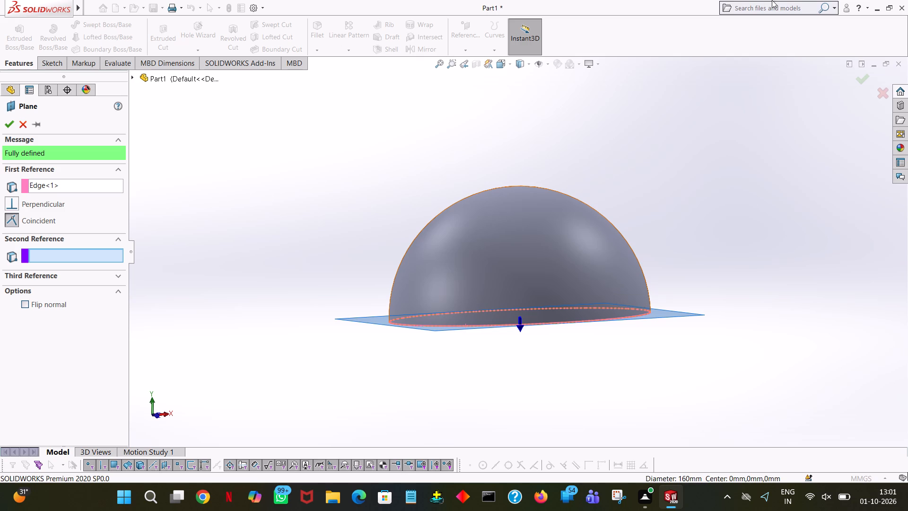
pyautogui.moveTo(526, 142); pyautogui.dragTo(519, 149, button='middle')
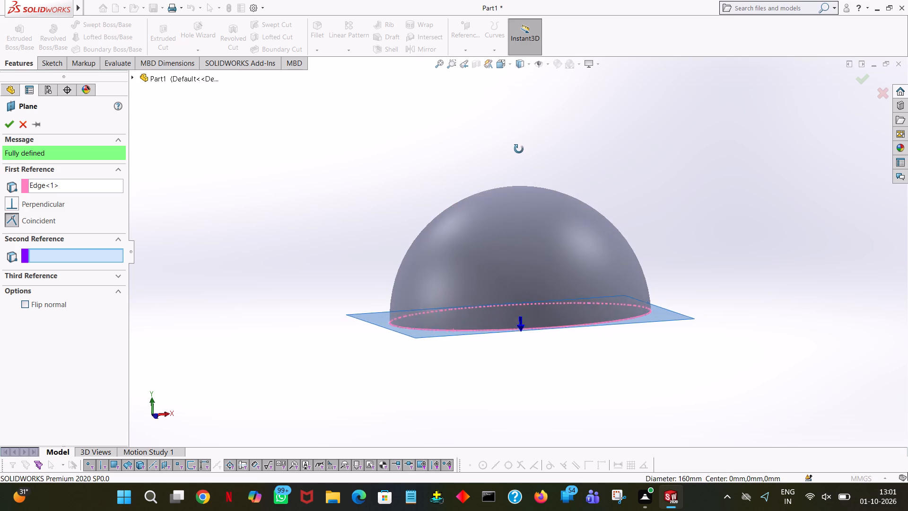
pyautogui.moveTo(519, 149); pyautogui.dragTo(511, 189, button='middle')
pyautogui.moveTo(516, 245); pyautogui.dragTo(581, 163, button='middle')
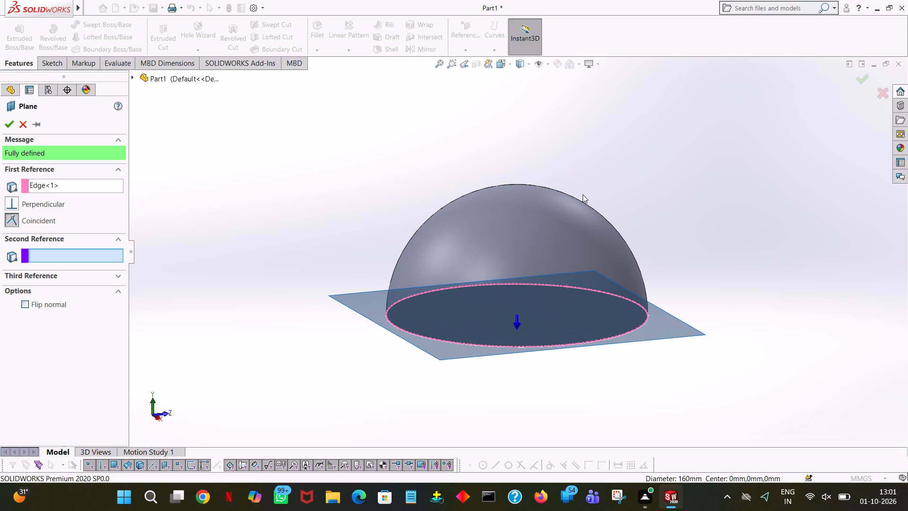
pyautogui.moveTo(583, 194); pyautogui.dragTo(676, 171, button='middle')
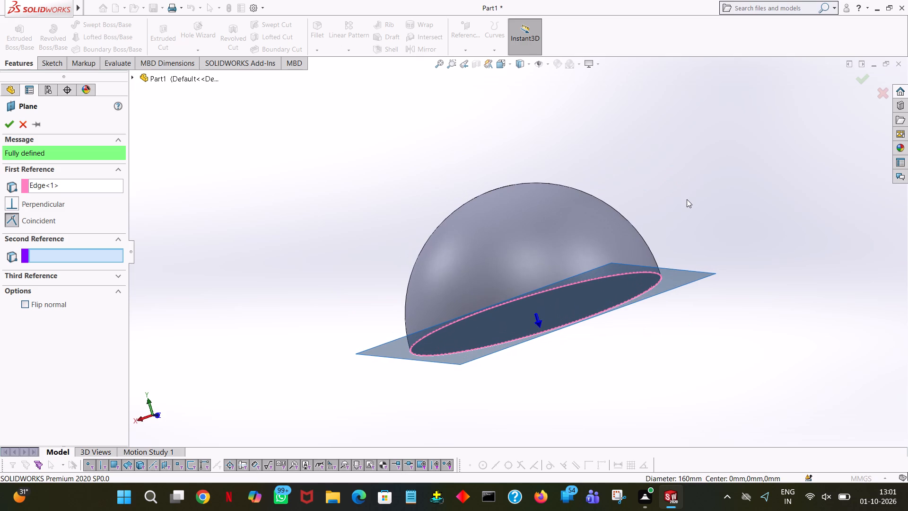
pyautogui.middleClick(681, 129)
pyautogui.moveTo(681, 129); pyautogui.dragTo(887, 0, button='middle')
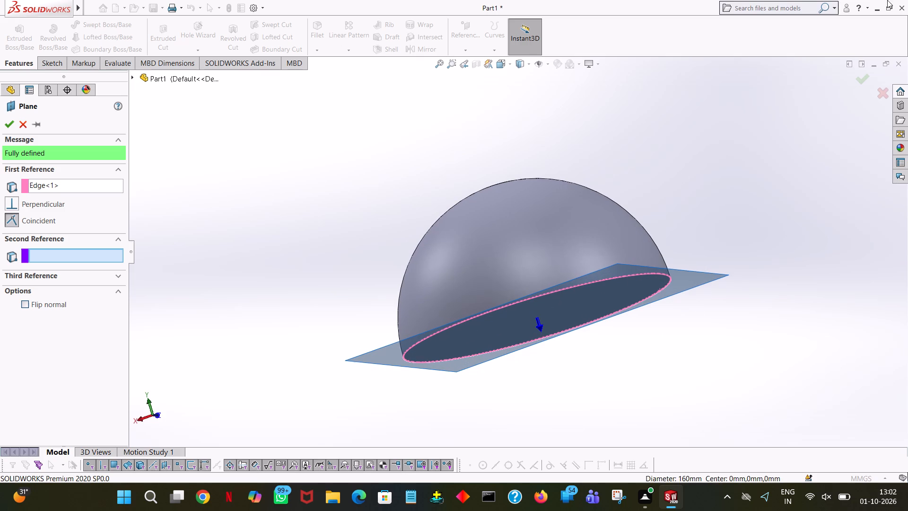
pyautogui.moveTo(887, 0); pyautogui.dragTo(892, 10, button='middle')
pyautogui.moveTo(704, 123); pyautogui.dragTo(730, 179, button='middle')
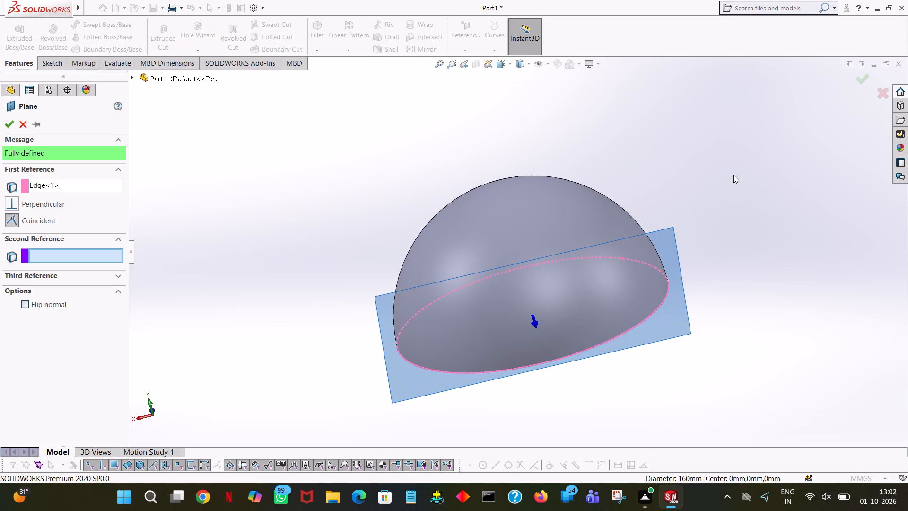
pyautogui.middleClick(733, 175)
pyautogui.moveTo(555, 315); pyautogui.dragTo(602, 222, button='middle')
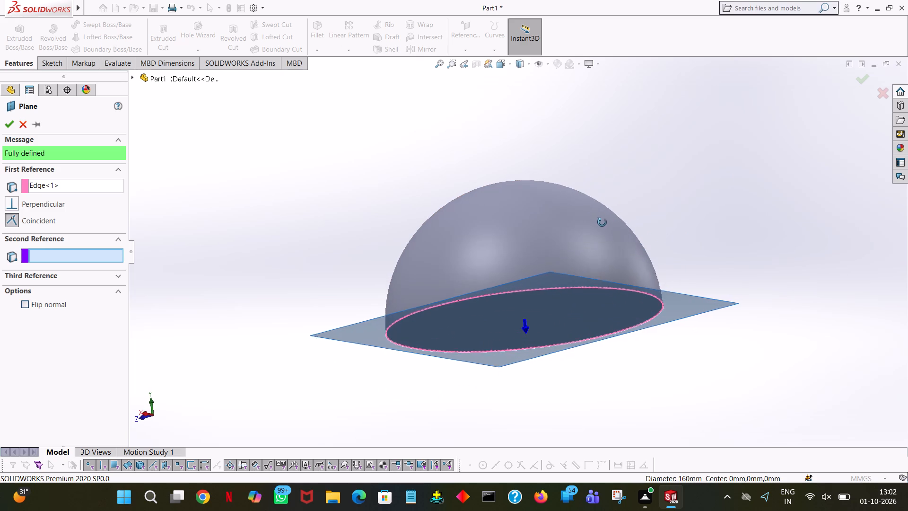
pyautogui.moveTo(602, 222); pyautogui.dragTo(433, 248, button='middle')
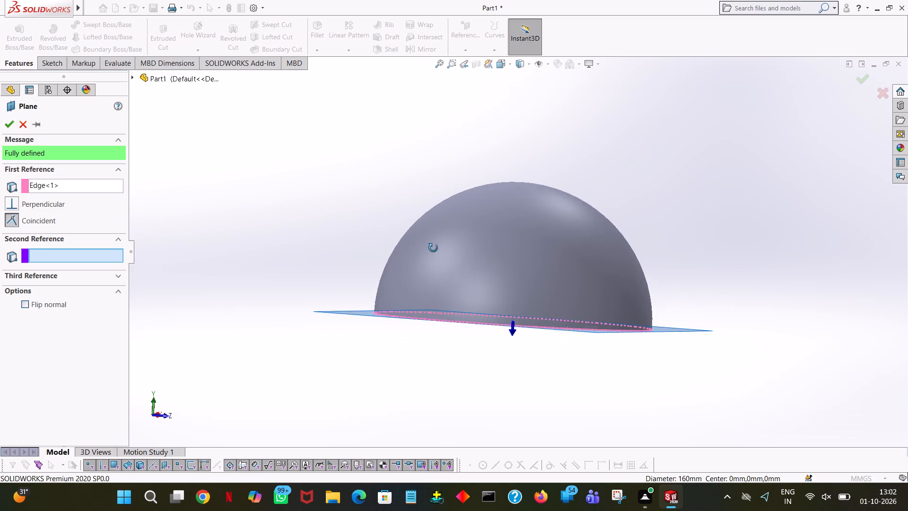
pyautogui.moveTo(433, 248); pyautogui.dragTo(227, 275, button='middle')
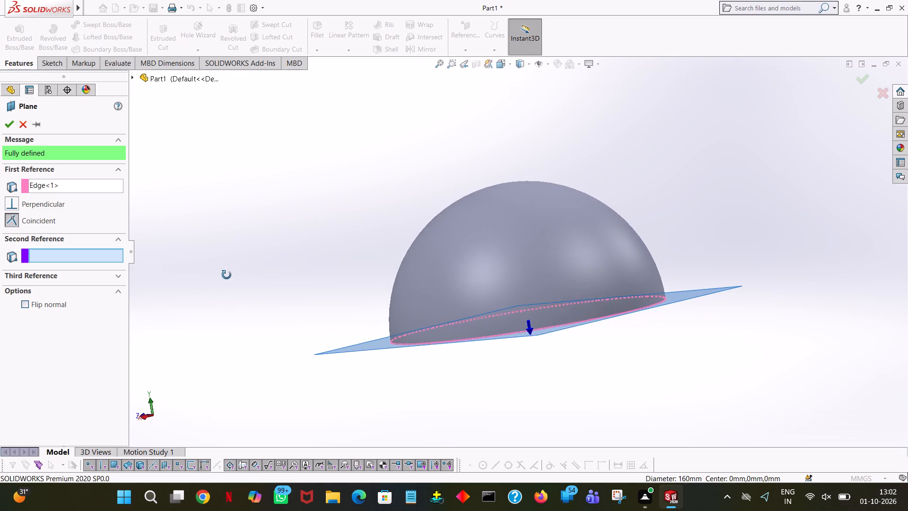
pyautogui.moveTo(227, 275); pyautogui.dragTo(199, 282, button='middle')
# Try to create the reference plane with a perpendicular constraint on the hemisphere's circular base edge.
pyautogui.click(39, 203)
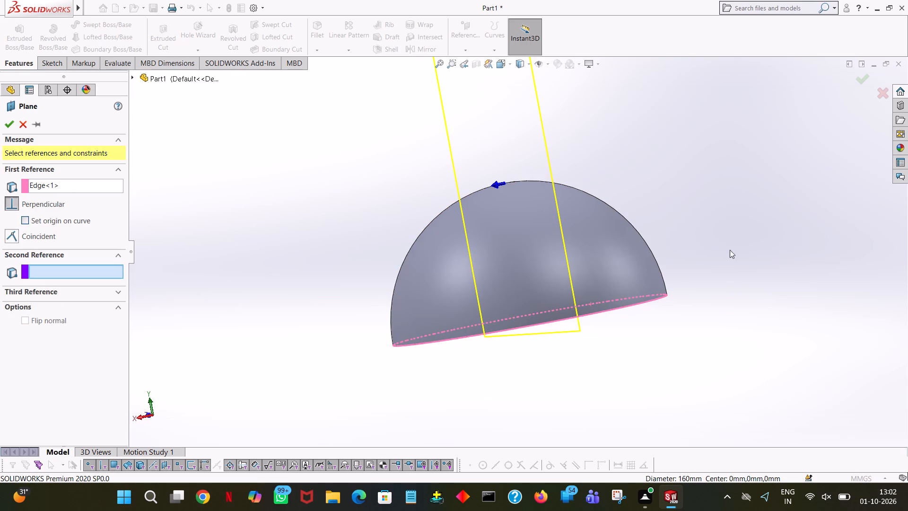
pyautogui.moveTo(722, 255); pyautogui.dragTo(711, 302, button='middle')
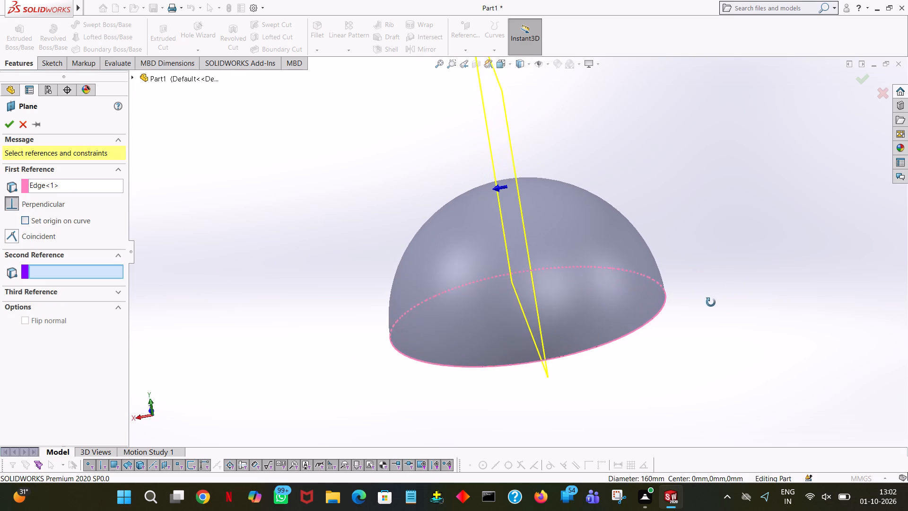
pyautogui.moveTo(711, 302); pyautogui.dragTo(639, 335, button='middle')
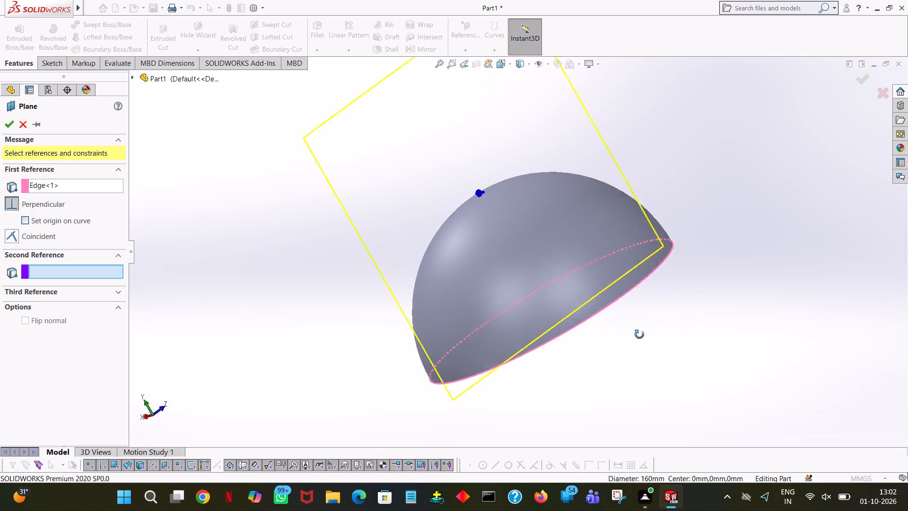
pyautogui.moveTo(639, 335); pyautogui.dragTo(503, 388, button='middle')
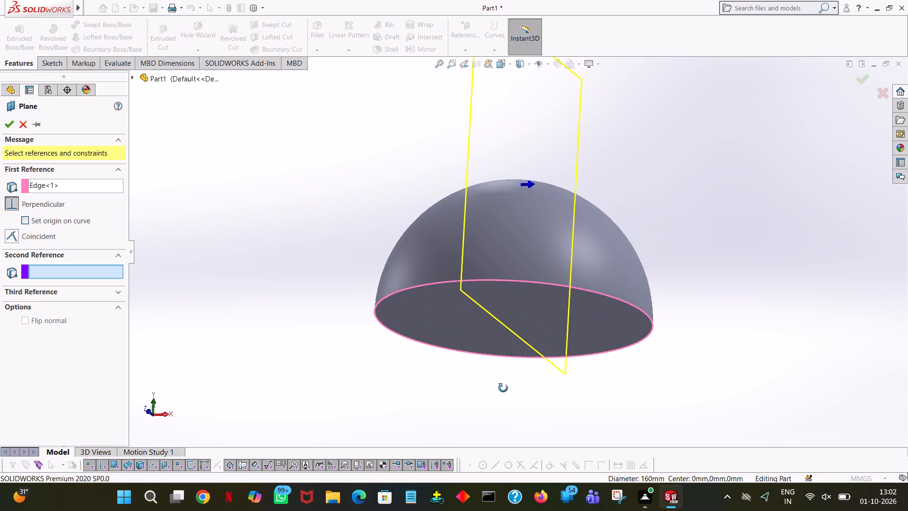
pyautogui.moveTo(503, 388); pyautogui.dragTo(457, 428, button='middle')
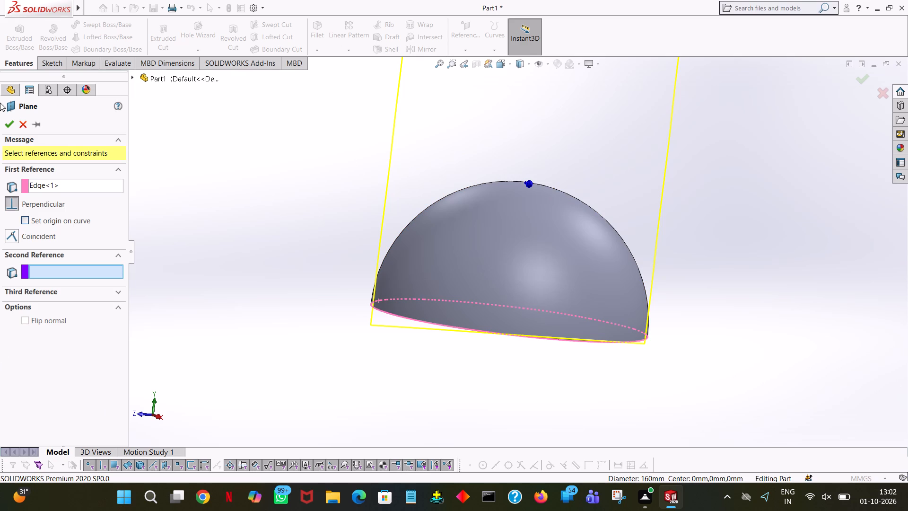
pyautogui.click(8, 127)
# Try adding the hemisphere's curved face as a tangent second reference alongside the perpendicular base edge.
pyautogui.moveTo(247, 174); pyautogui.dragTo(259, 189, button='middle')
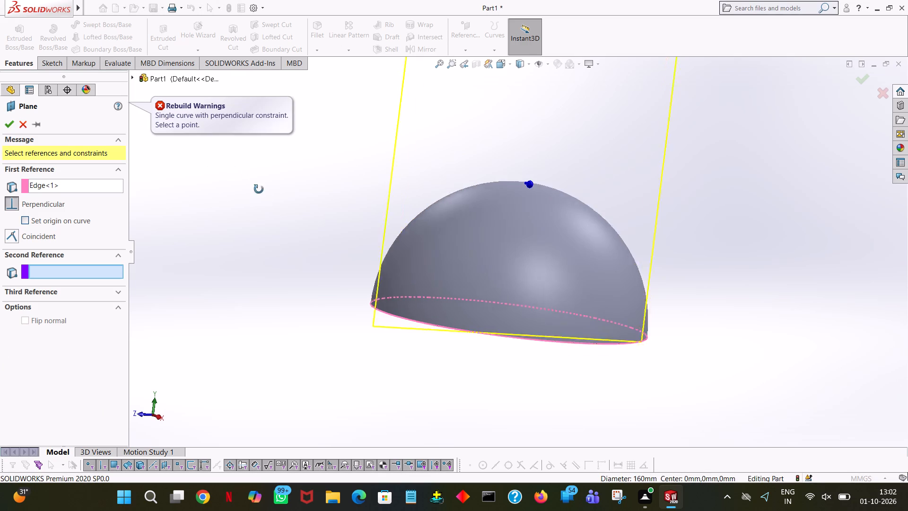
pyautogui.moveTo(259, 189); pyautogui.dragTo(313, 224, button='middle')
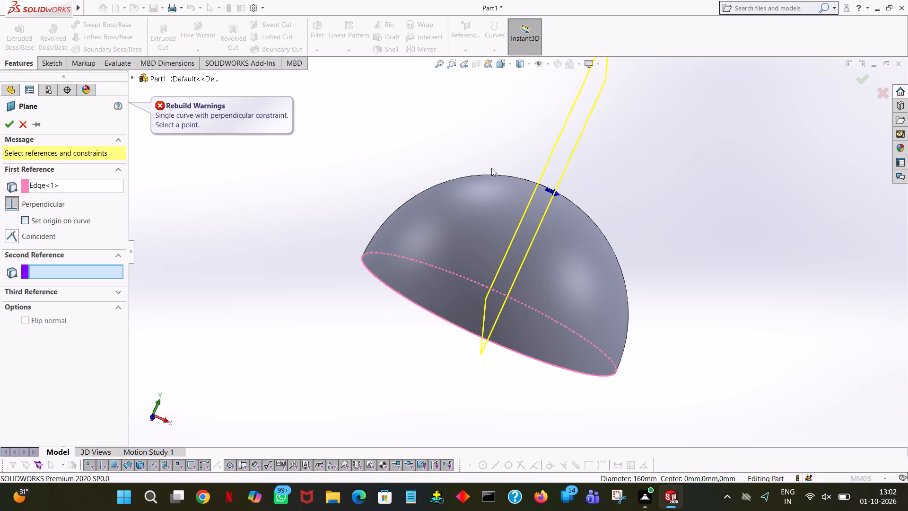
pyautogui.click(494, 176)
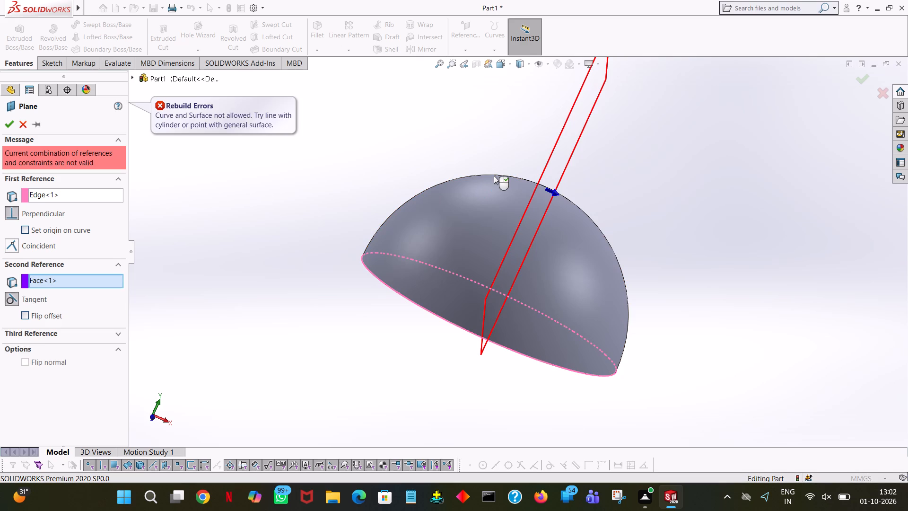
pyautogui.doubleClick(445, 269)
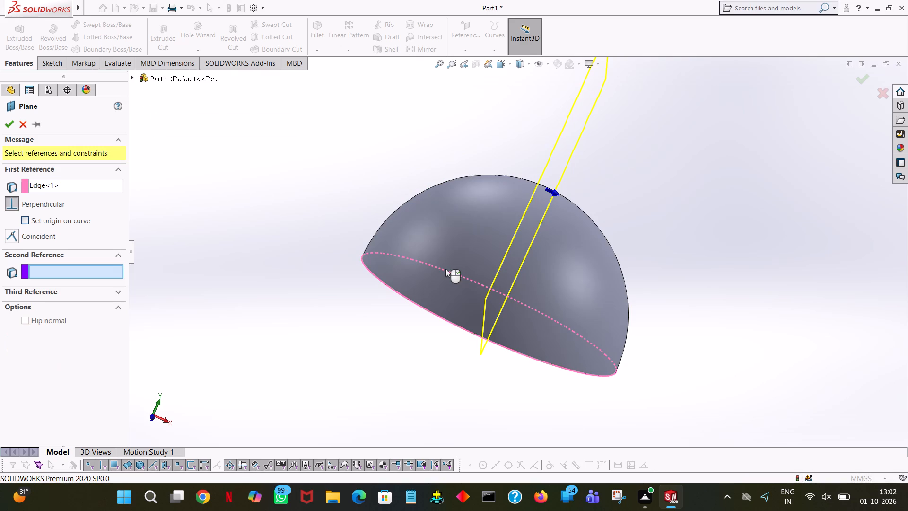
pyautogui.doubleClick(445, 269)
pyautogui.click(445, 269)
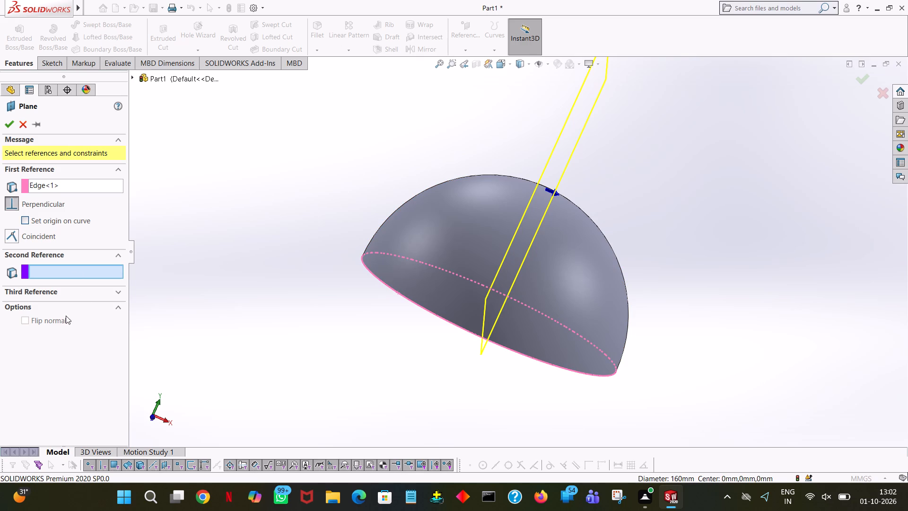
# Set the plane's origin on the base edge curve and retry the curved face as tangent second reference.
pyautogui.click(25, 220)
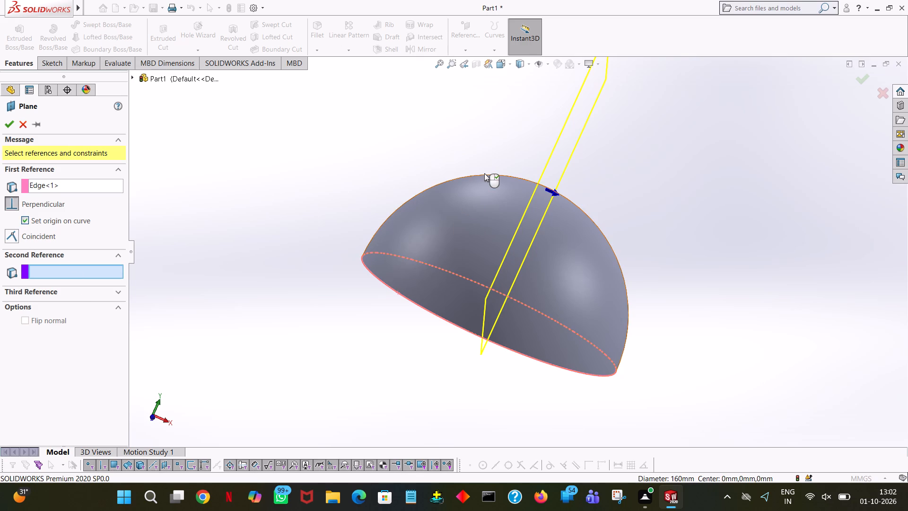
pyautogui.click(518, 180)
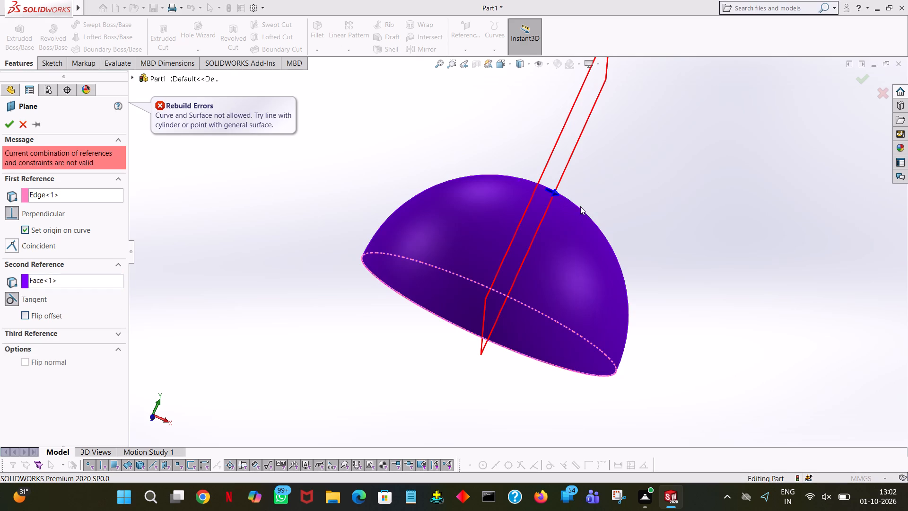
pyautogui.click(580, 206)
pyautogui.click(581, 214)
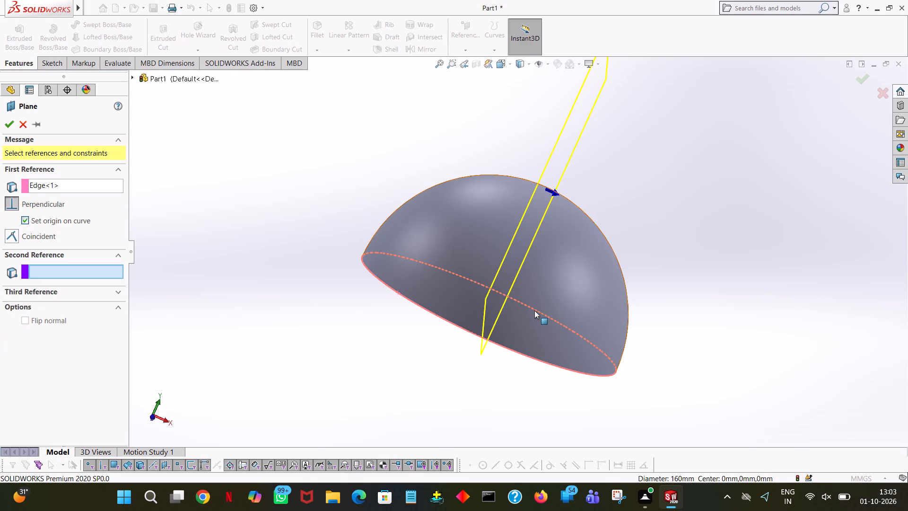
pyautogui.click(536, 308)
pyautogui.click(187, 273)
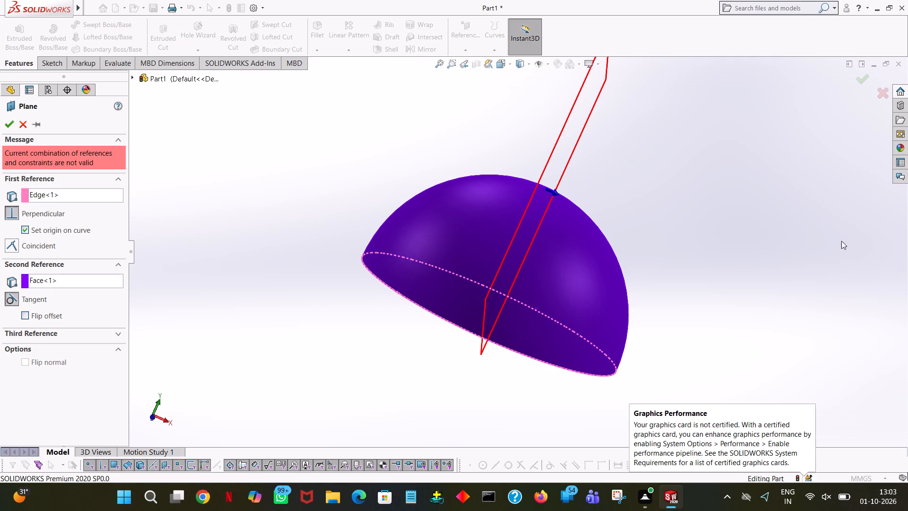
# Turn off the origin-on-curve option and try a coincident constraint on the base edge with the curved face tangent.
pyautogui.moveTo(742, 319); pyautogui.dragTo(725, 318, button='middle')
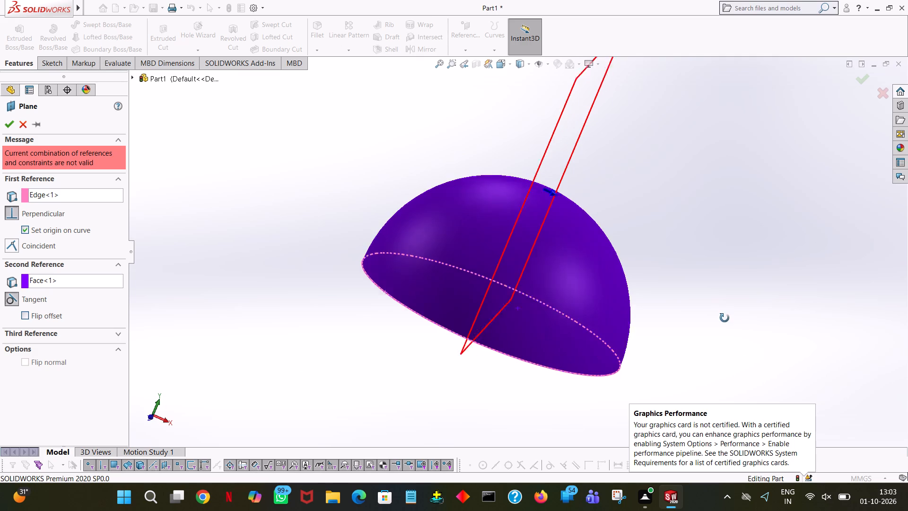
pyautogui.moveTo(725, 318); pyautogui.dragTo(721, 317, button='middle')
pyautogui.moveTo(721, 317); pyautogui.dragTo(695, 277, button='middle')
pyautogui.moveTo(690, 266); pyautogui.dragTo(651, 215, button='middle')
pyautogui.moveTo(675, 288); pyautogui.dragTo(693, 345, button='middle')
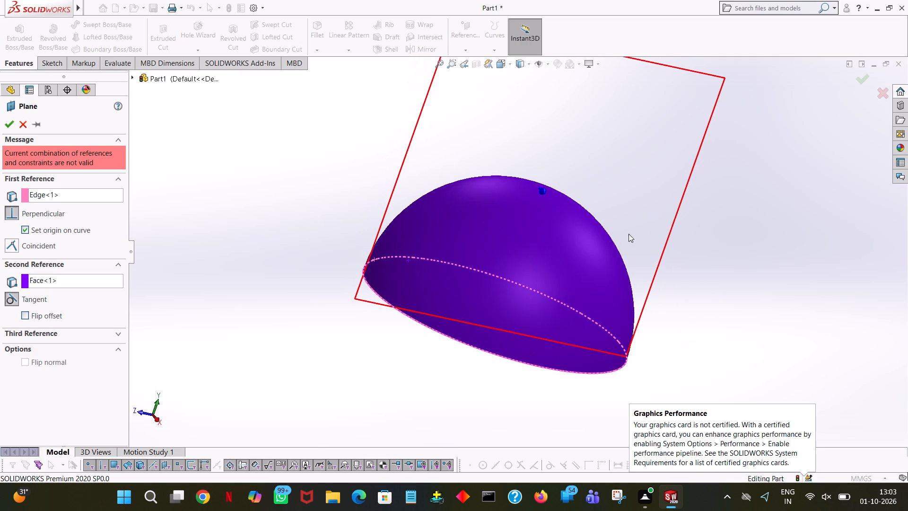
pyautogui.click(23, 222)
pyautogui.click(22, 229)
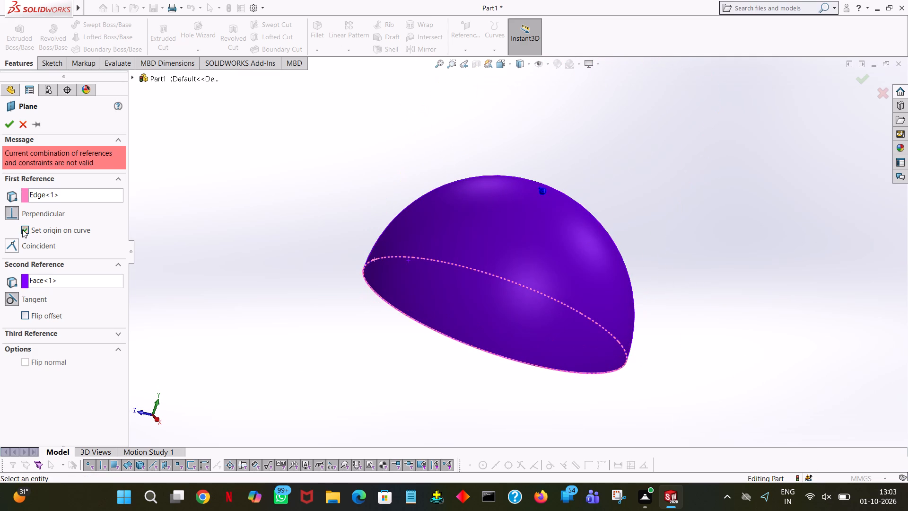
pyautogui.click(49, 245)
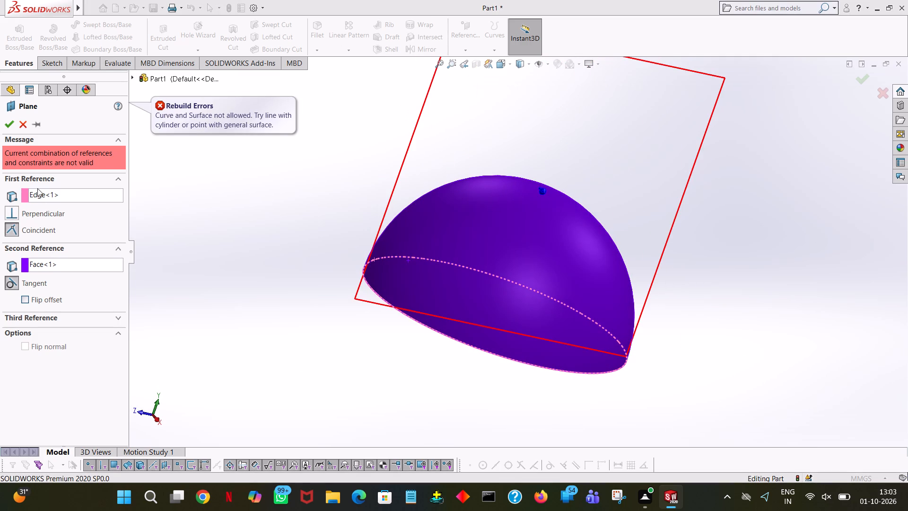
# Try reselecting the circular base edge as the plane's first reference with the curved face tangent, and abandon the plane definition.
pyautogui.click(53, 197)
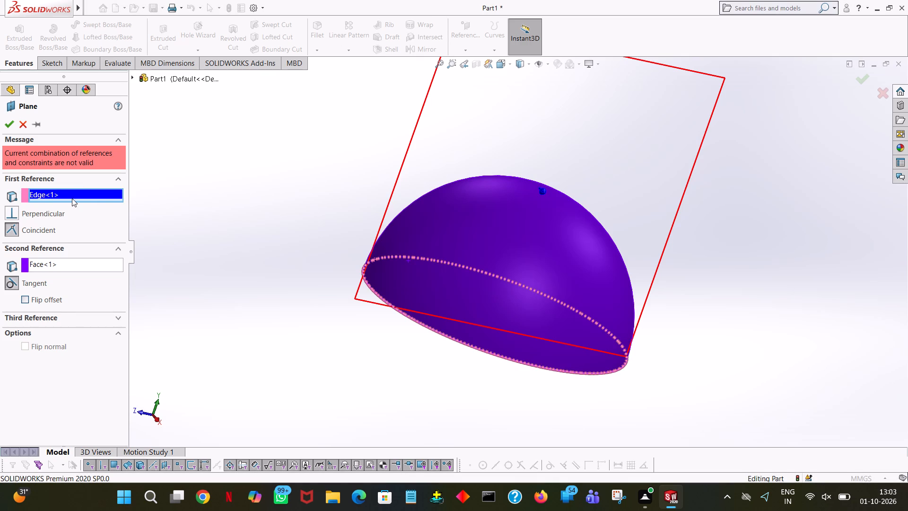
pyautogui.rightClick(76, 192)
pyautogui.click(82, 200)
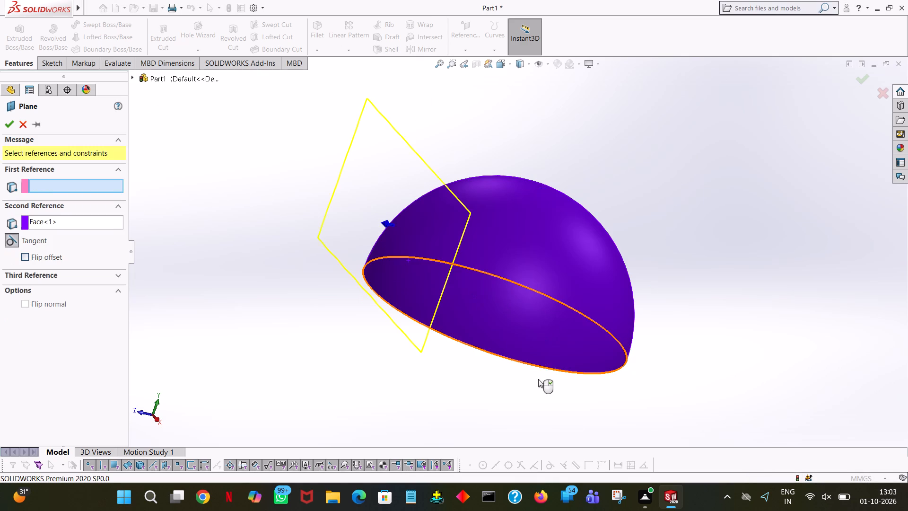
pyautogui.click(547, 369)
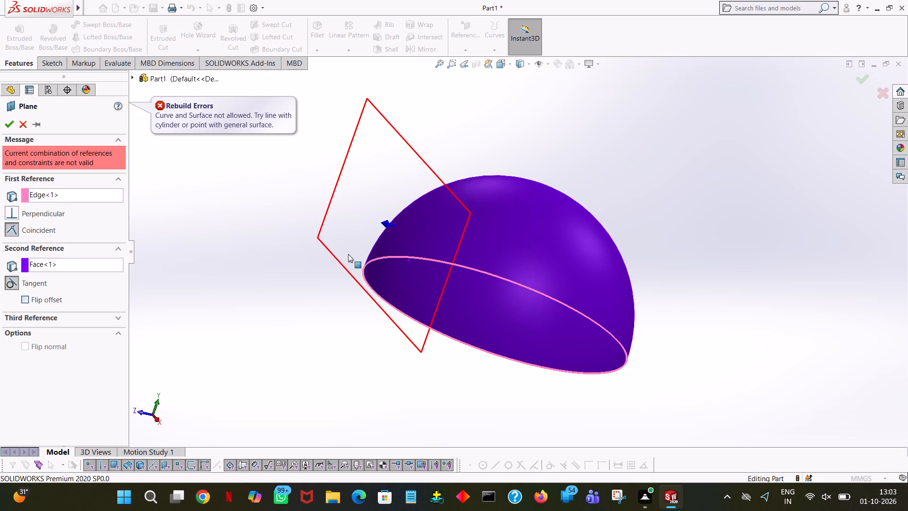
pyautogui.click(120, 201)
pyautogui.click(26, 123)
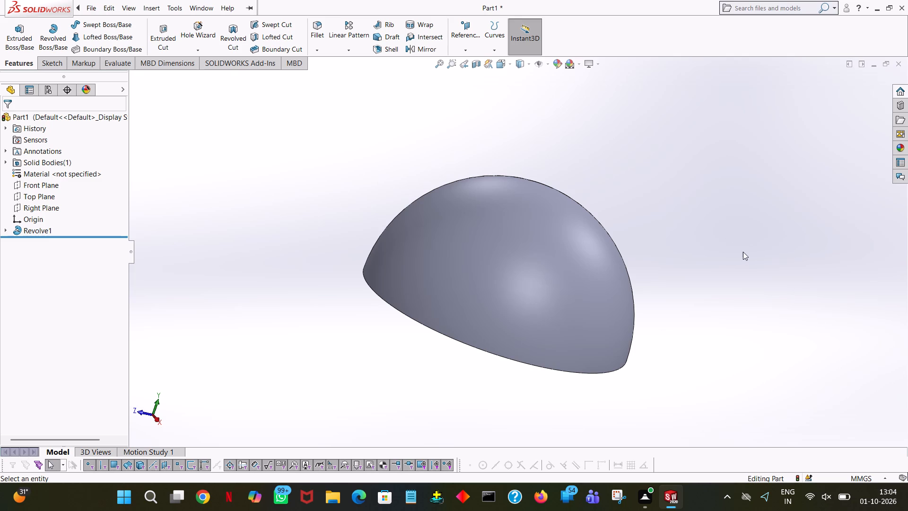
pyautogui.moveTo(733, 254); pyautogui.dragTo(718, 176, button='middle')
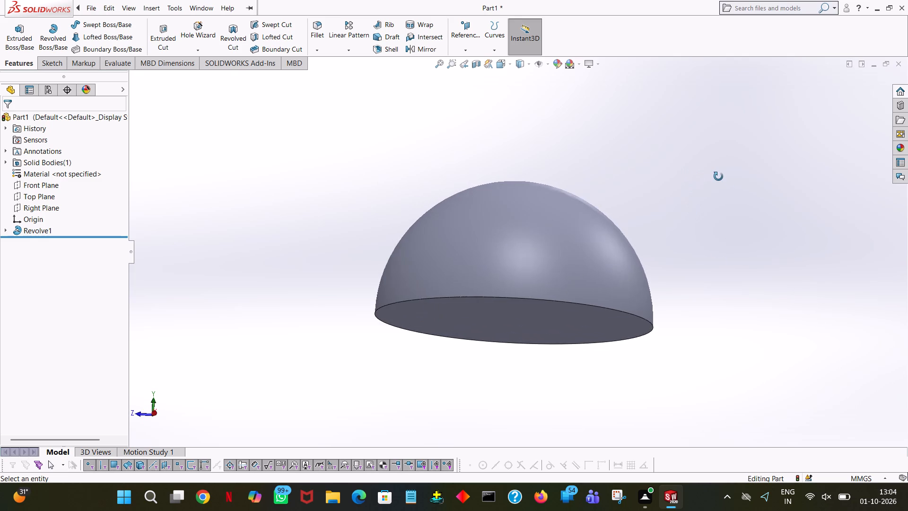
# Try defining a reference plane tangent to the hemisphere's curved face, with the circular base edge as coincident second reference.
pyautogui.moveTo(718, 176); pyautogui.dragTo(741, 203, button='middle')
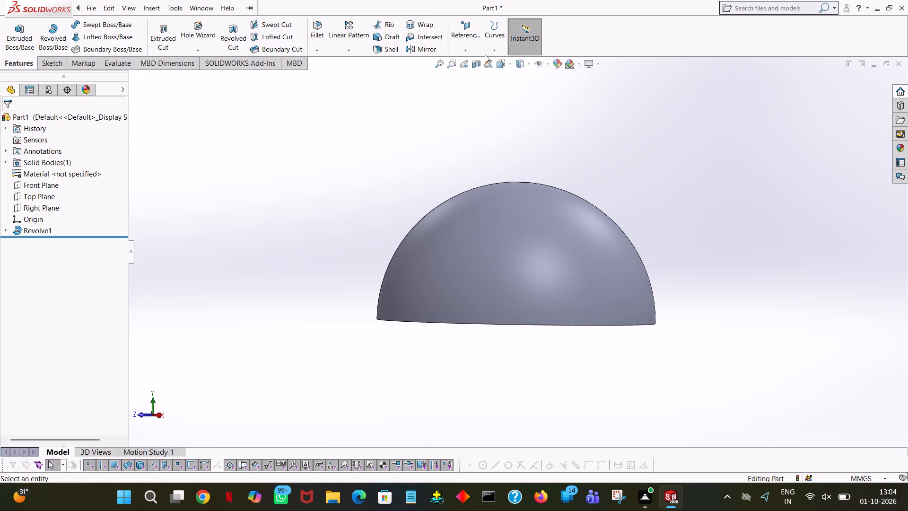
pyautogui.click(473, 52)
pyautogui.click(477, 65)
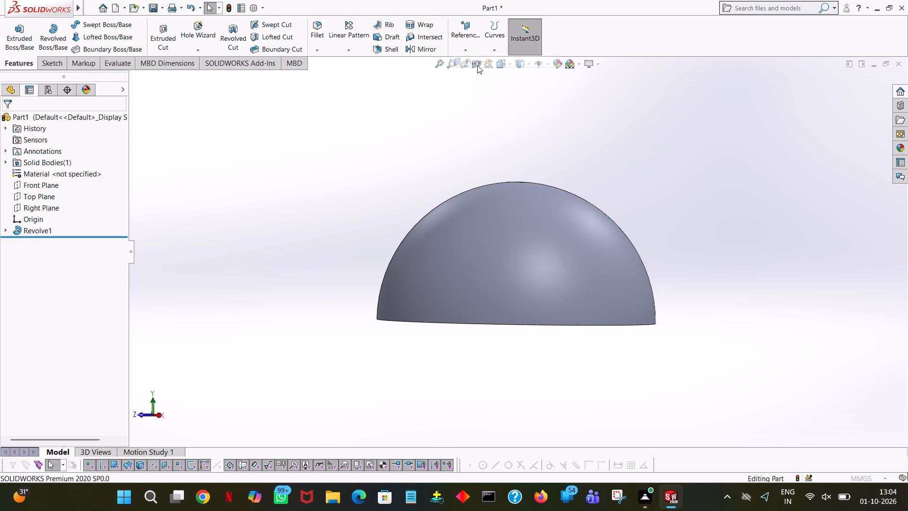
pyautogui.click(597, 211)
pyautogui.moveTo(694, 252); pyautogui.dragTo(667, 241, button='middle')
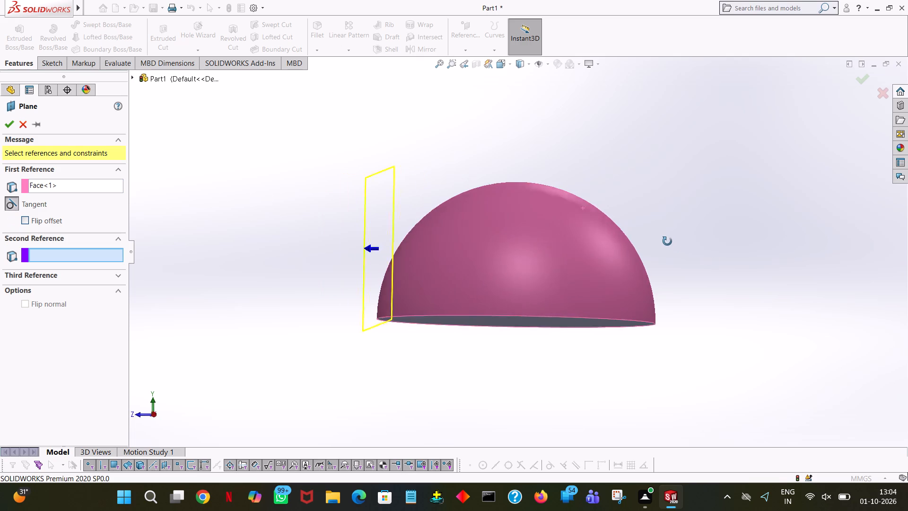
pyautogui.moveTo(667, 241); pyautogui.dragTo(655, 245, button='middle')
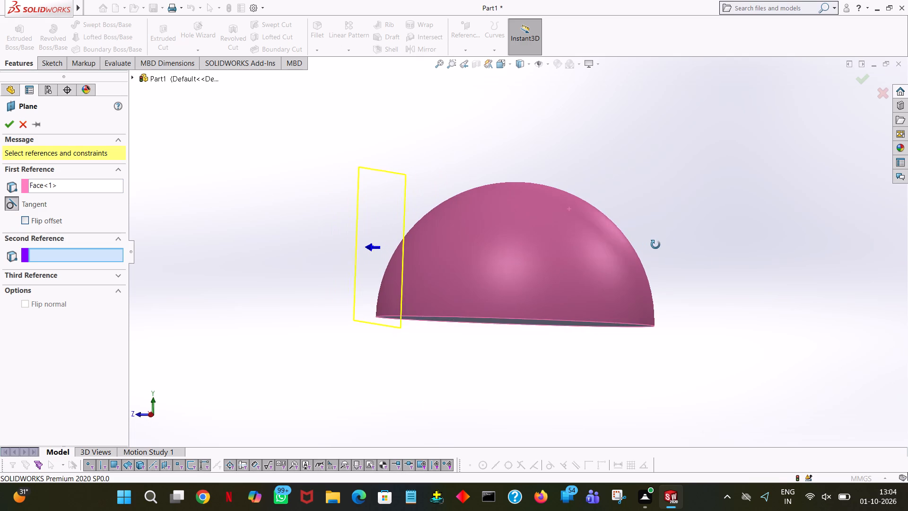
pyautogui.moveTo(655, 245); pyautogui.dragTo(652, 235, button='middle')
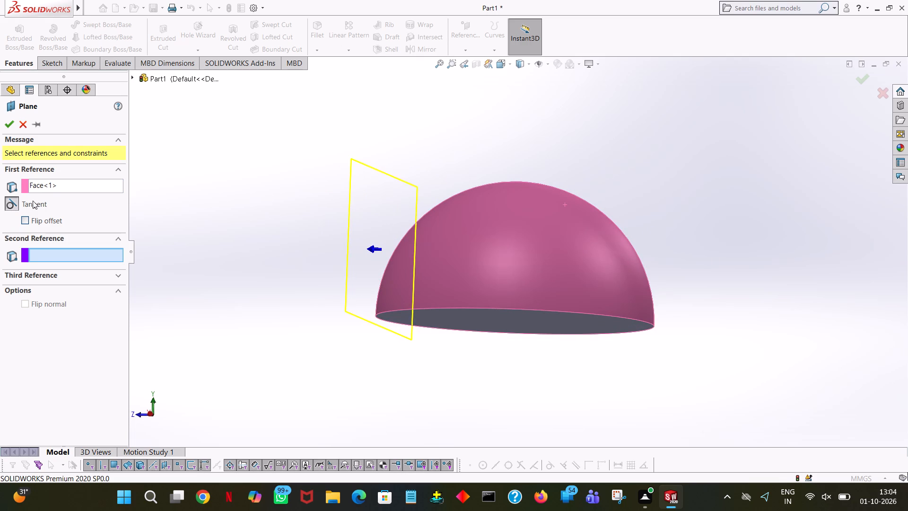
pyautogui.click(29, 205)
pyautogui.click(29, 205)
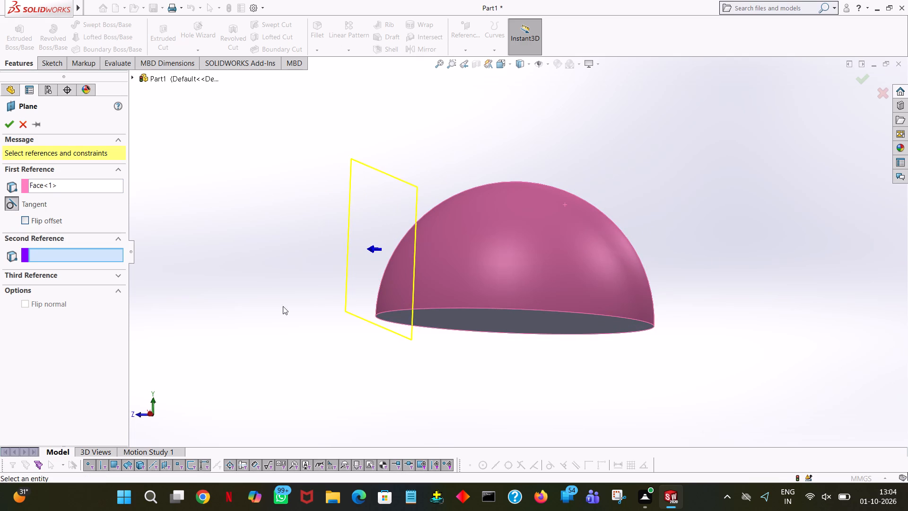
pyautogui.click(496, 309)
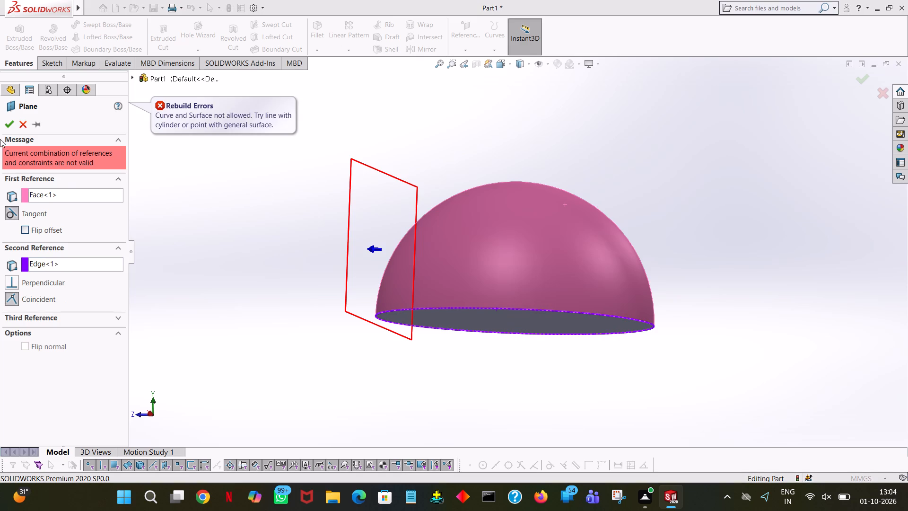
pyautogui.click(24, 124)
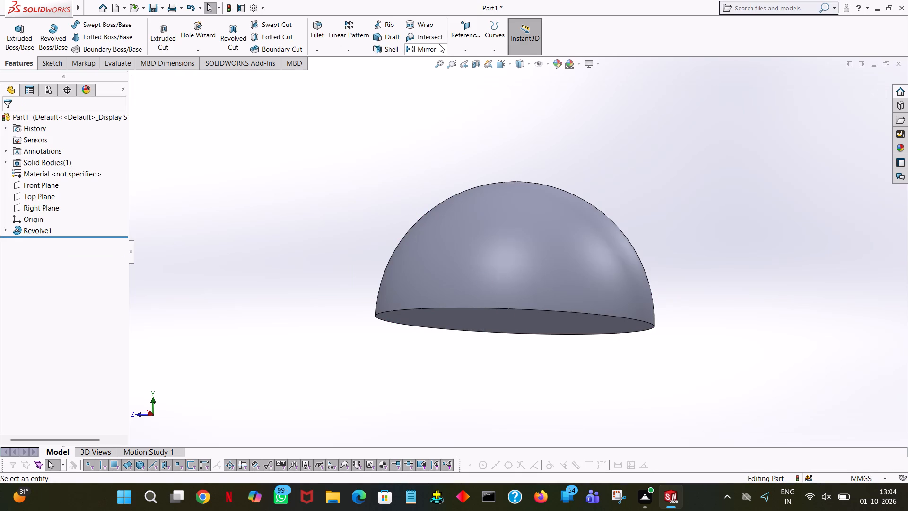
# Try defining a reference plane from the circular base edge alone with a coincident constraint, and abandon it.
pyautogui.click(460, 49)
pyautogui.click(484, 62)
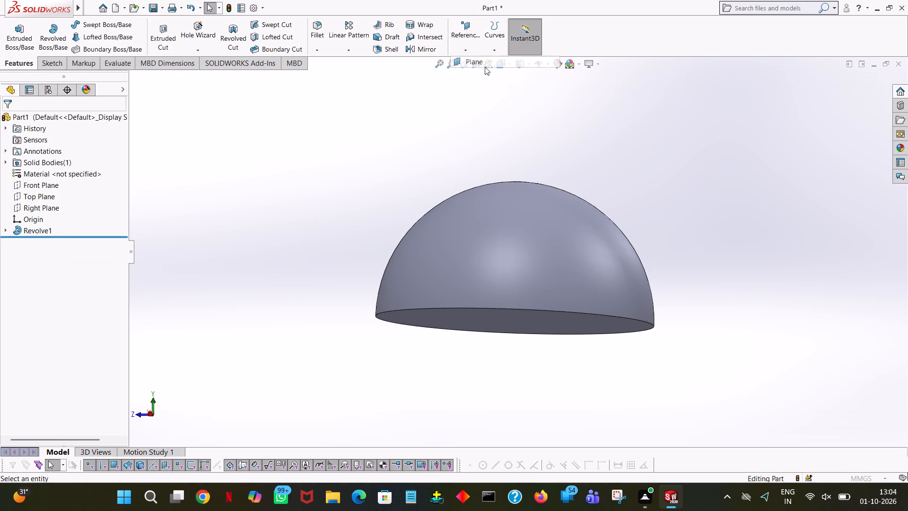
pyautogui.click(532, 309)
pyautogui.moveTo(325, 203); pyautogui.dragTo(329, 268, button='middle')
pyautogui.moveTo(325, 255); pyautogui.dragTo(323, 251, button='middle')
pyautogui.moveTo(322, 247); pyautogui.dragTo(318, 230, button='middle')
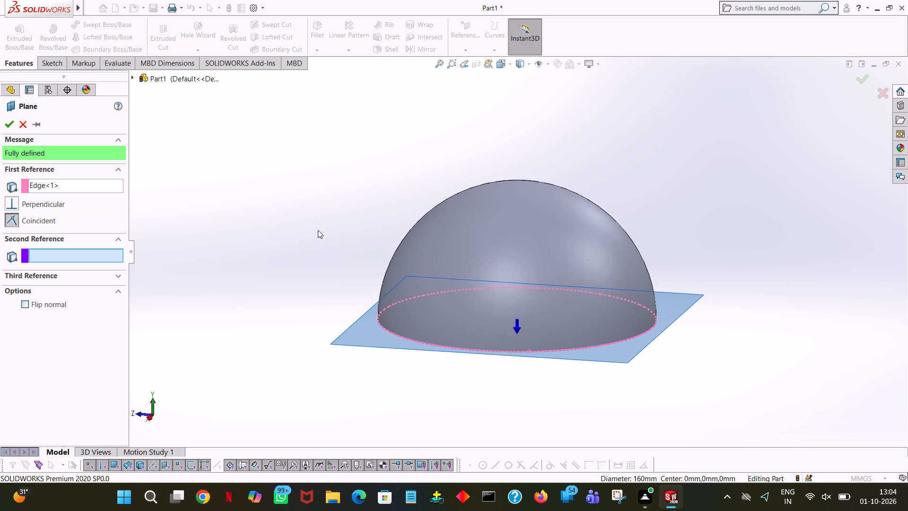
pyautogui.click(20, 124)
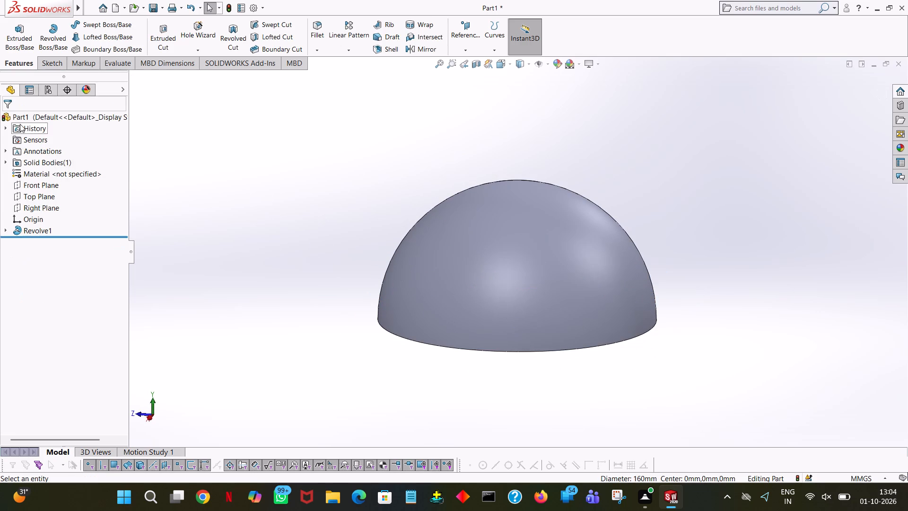
# Select the Front Plane and check its orientation through the hemisphere.
pyautogui.click(45, 189)
pyautogui.moveTo(315, 110); pyautogui.dragTo(328, 83, button='middle')
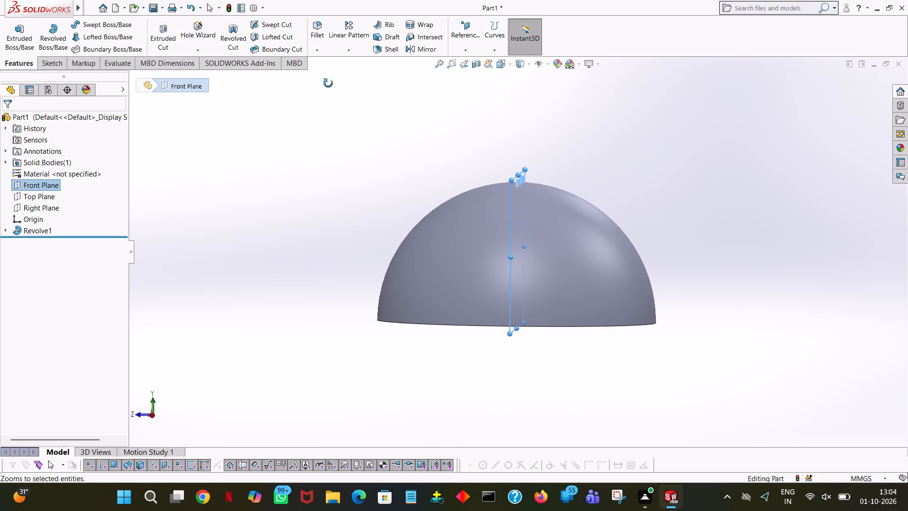
pyautogui.moveTo(328, 83); pyautogui.dragTo(325, 94, button='middle')
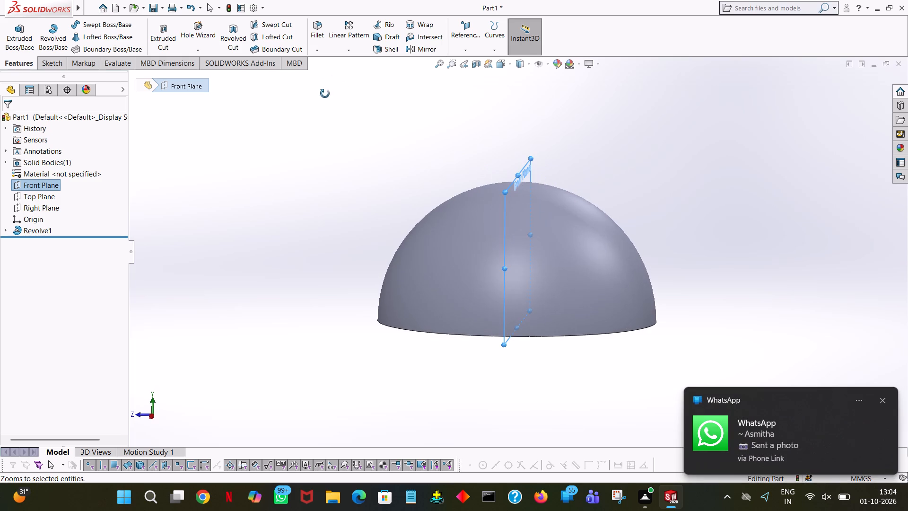
pyautogui.moveTo(325, 94); pyautogui.dragTo(325, 95, button='middle')
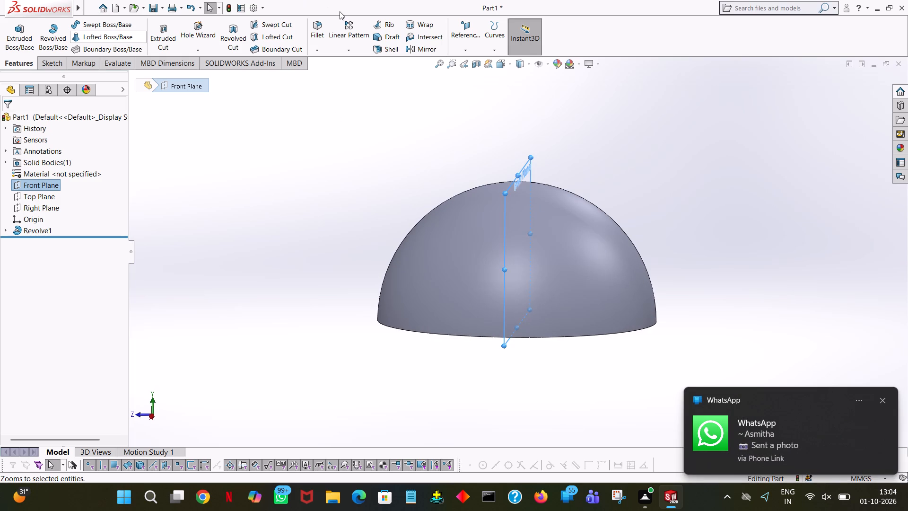
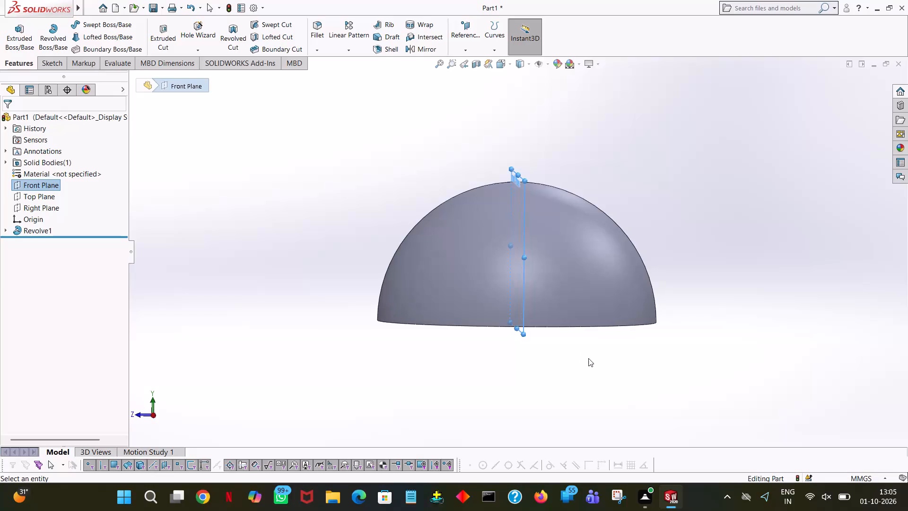
# Create a reference plane from the Right Plane at a 0 mm offset, through the middle of the hemisphere.
pyautogui.click(49, 204)
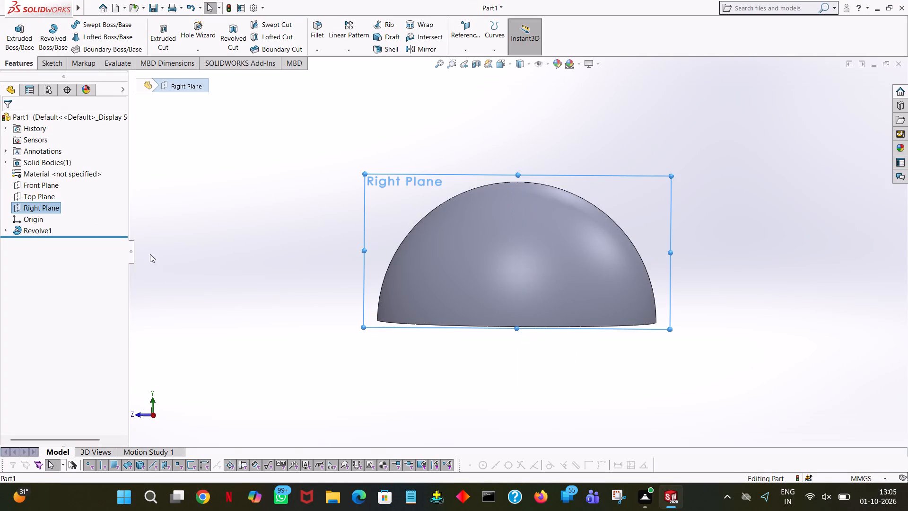
pyautogui.moveTo(288, 361); pyautogui.dragTo(211, 365, button='middle')
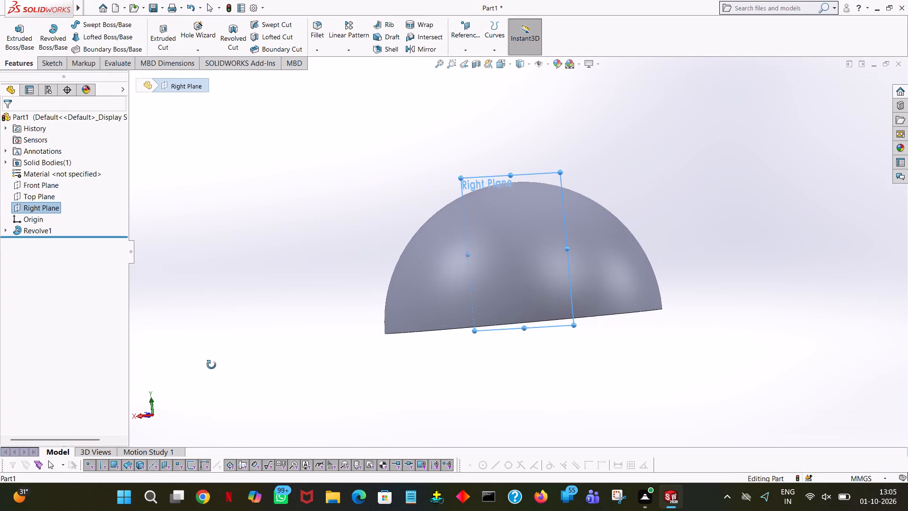
pyautogui.moveTo(211, 365); pyautogui.dragTo(288, 389, button='middle')
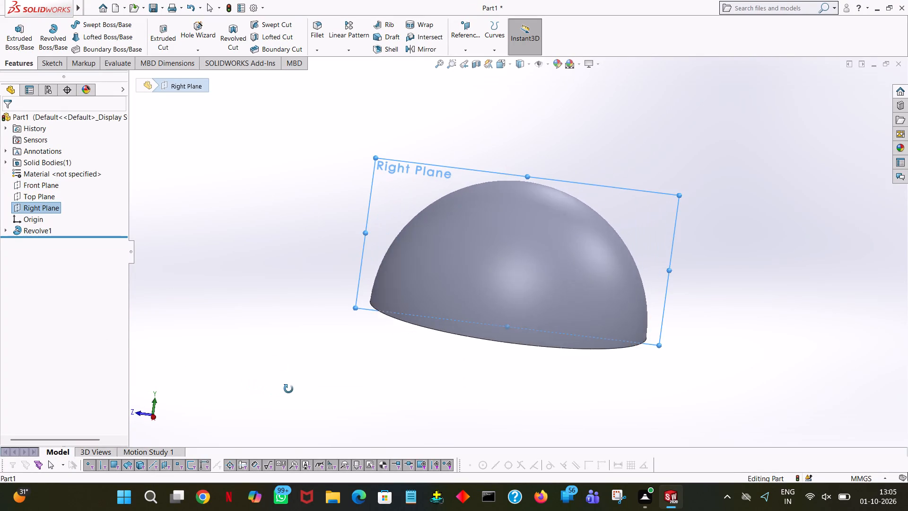
pyautogui.moveTo(288, 389); pyautogui.dragTo(289, 355, button='middle')
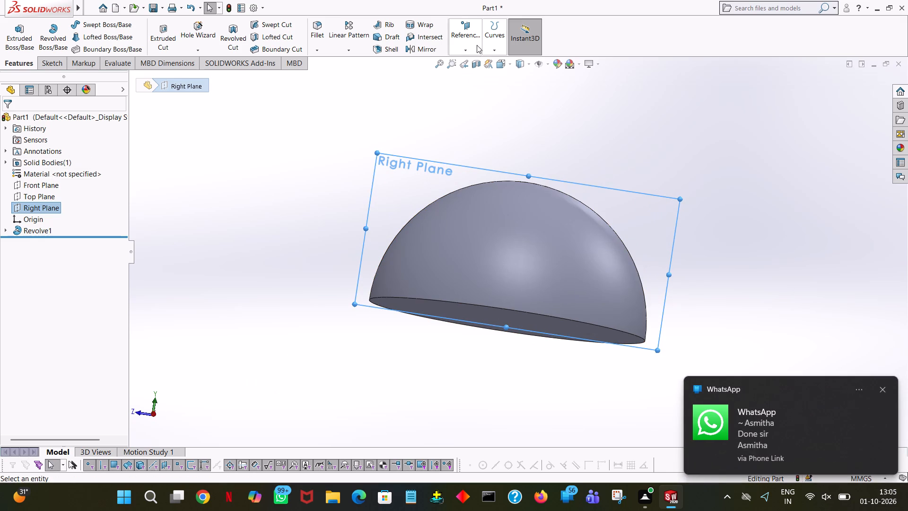
pyautogui.click(472, 50)
pyautogui.click(475, 63)
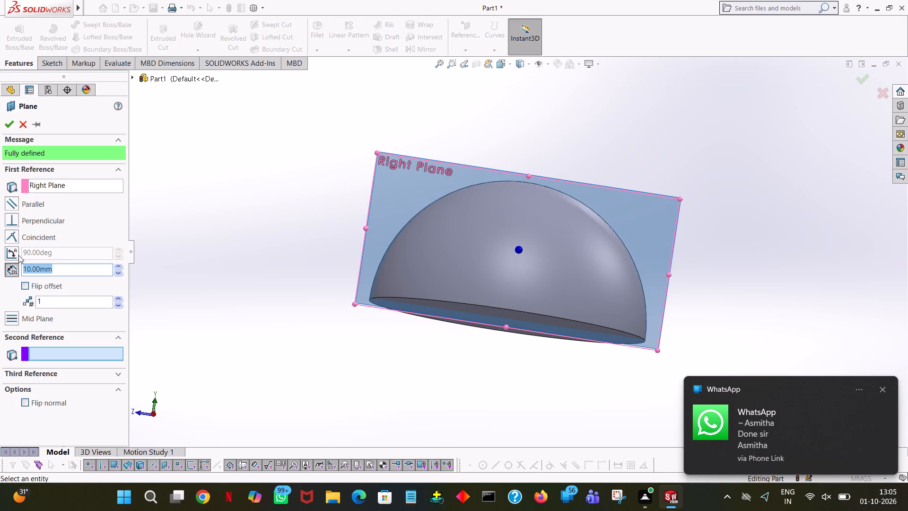
pyautogui.press('0')
pyautogui.press('Return')
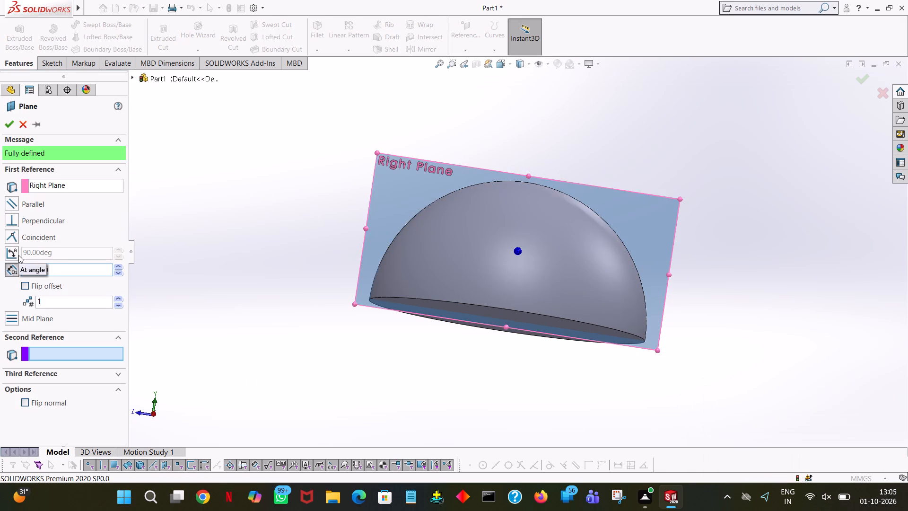
pyautogui.click(6, 124)
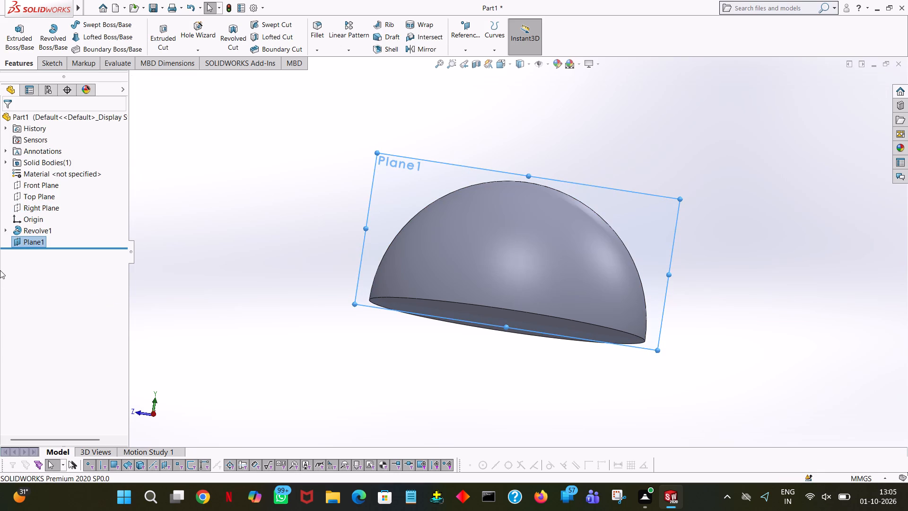
# Start a sketch on the new plane, viewed normal to it, with a vertical 80 mm line from the origin to the dome's top.
pyautogui.click(21, 239)
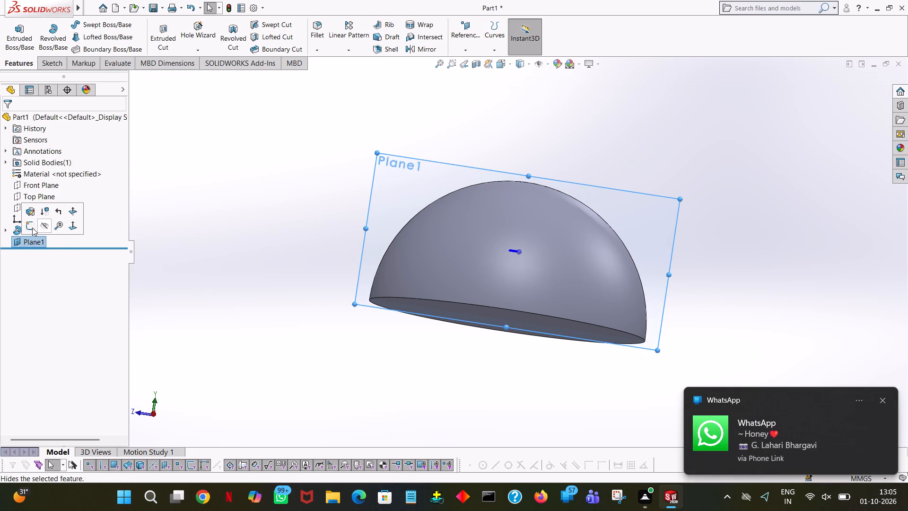
pyautogui.click(32, 228)
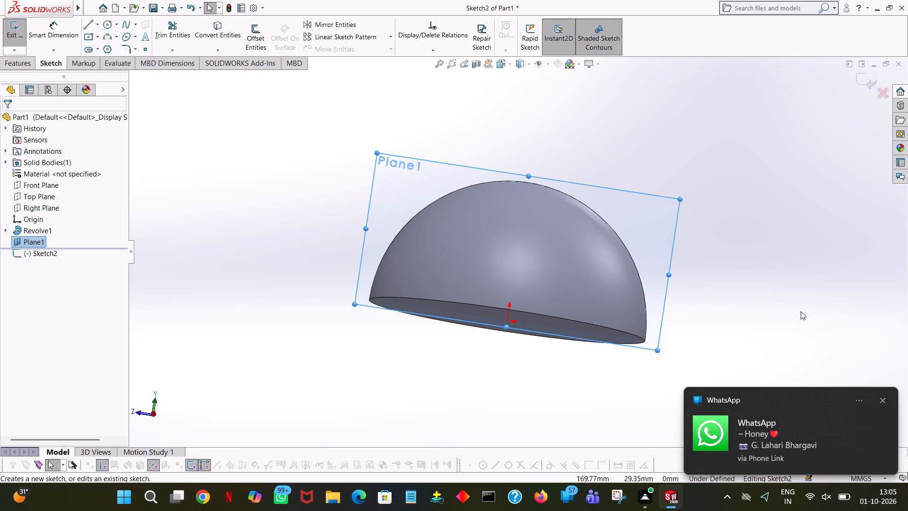
pyautogui.press('space')
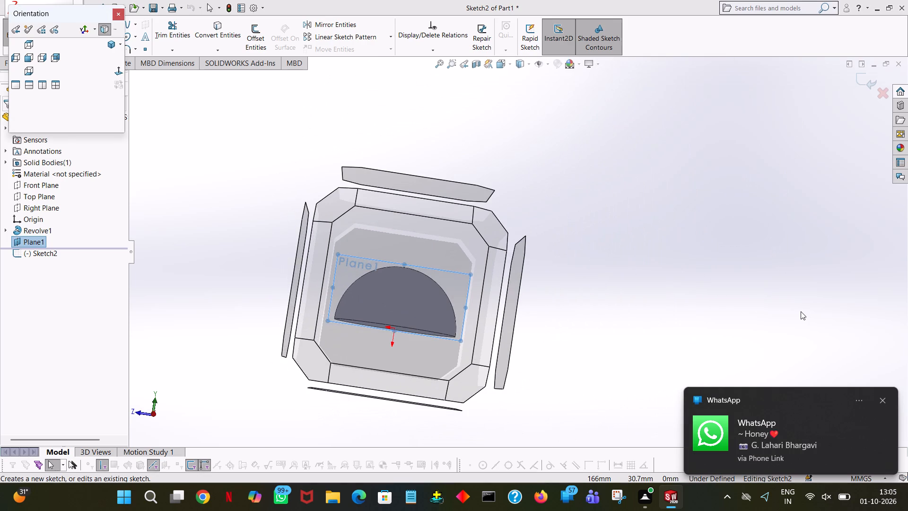
pyautogui.click(120, 75)
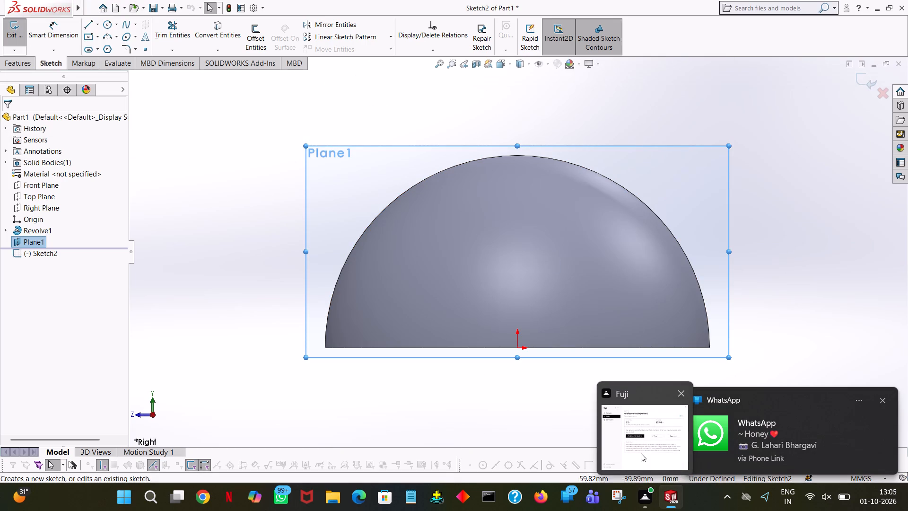
pyautogui.click(836, 273)
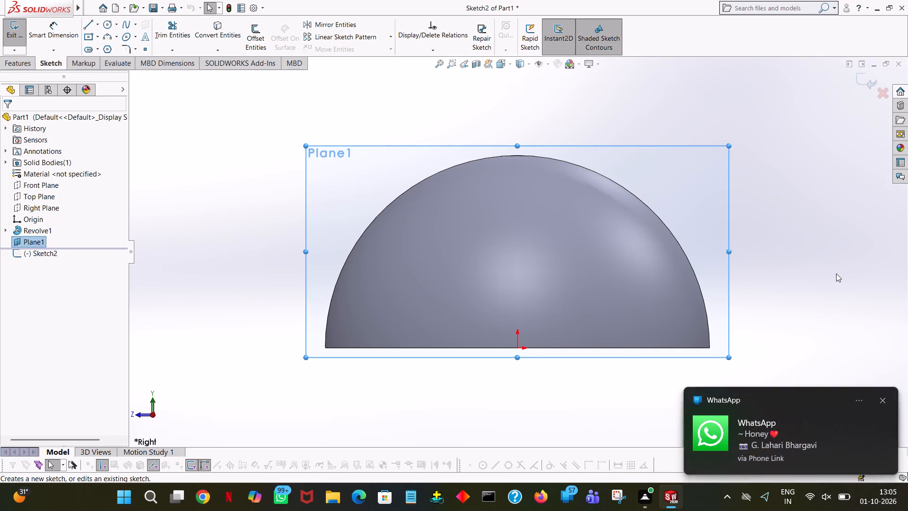
pyautogui.click(87, 26)
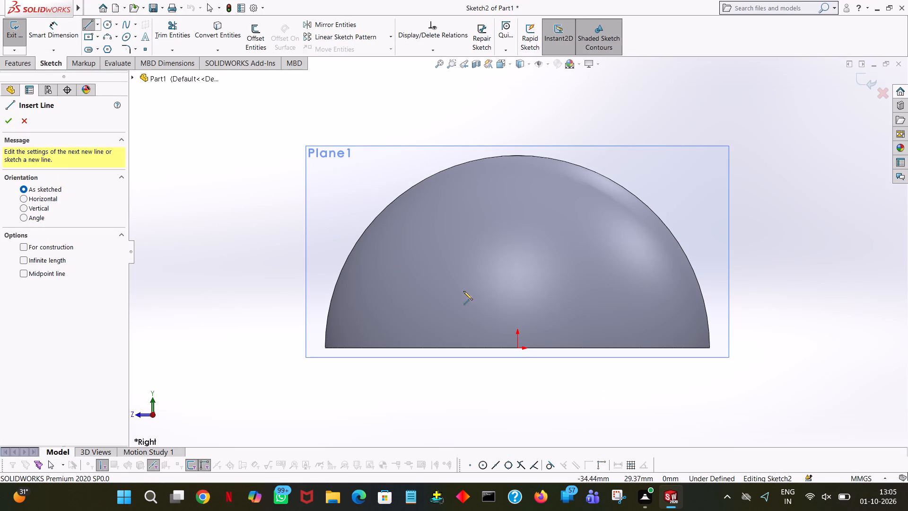
pyautogui.click(517, 348)
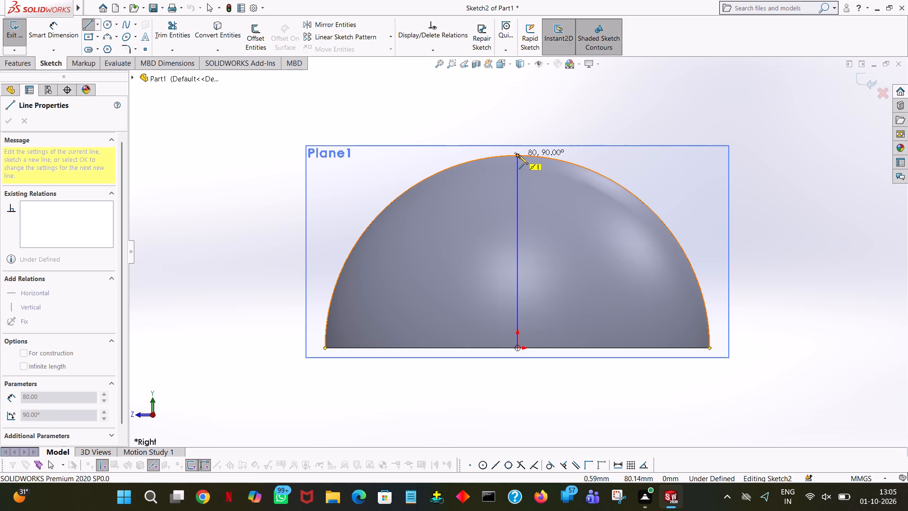
pyautogui.click(519, 155)
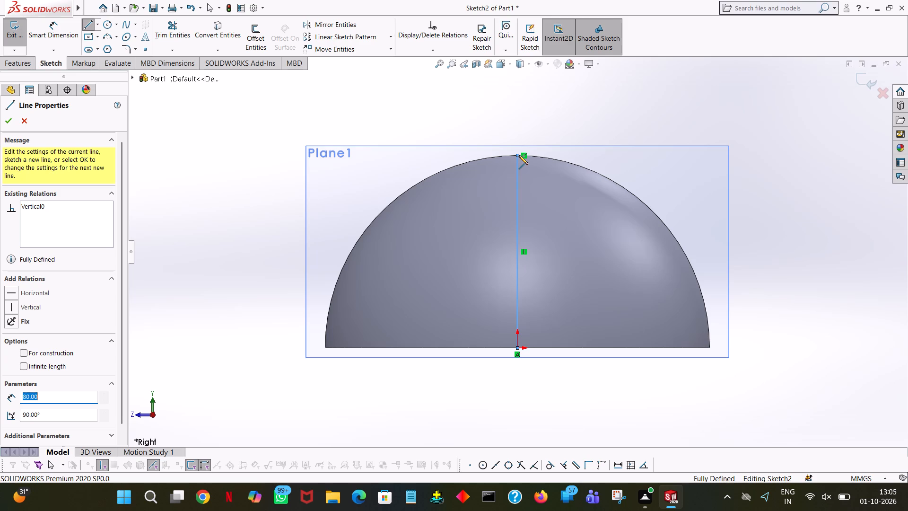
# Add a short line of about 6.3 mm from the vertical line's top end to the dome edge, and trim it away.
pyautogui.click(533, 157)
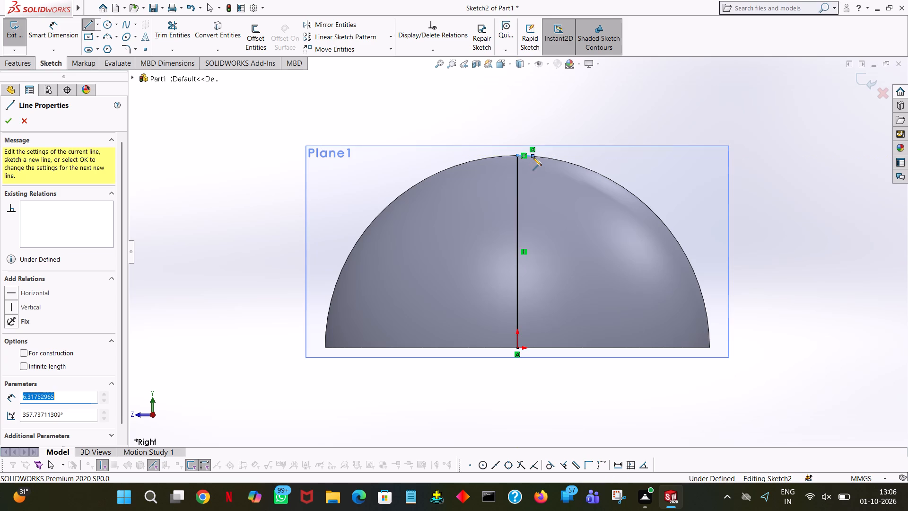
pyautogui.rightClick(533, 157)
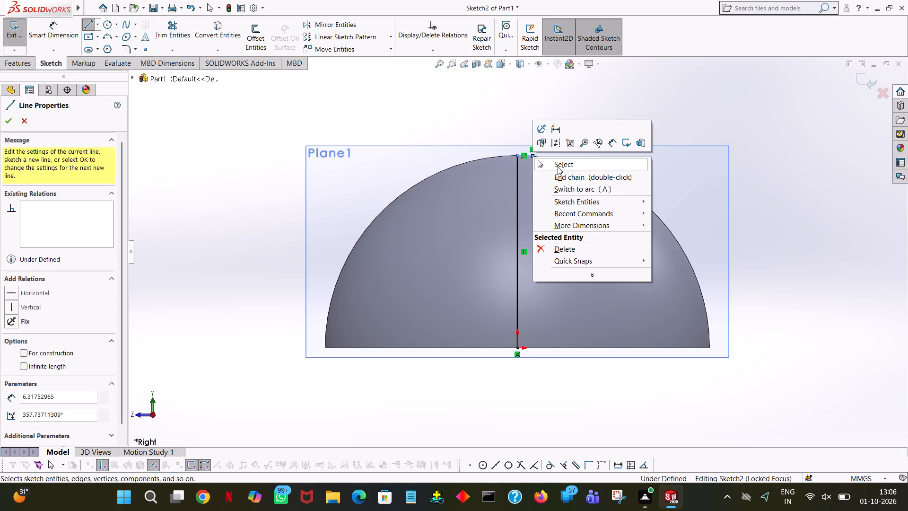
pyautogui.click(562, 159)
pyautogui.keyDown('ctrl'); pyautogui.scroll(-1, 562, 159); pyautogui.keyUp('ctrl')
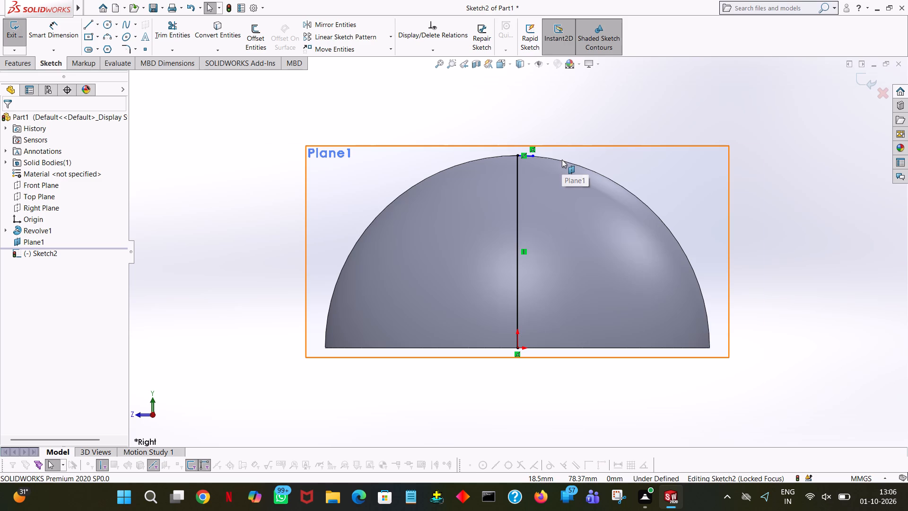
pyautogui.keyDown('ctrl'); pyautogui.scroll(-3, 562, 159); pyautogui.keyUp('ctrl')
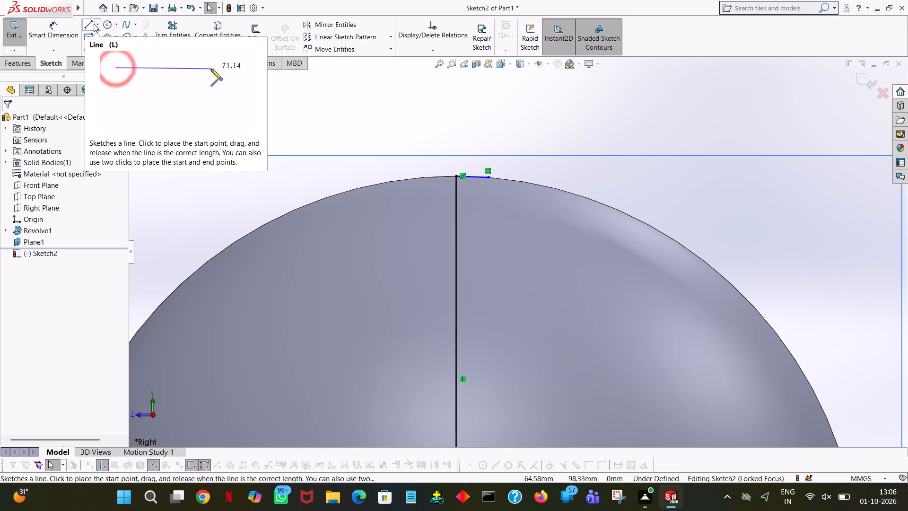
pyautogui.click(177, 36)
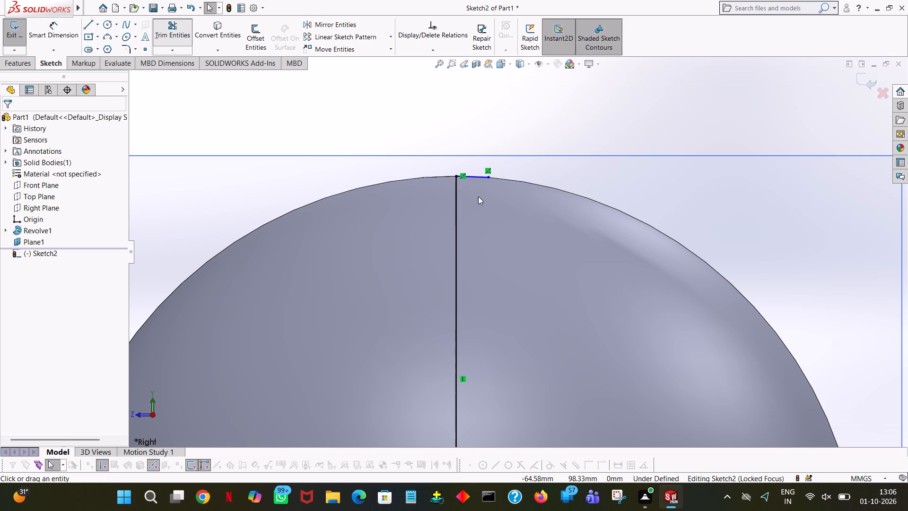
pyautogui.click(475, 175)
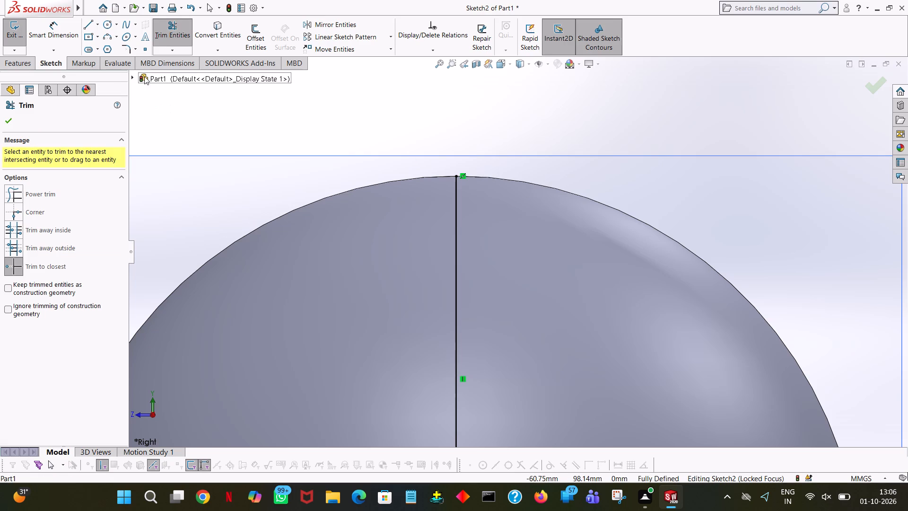
# Draw a horizontal 5 mm line from the centre line's top end towards the negative Z side.
pyautogui.click(87, 25)
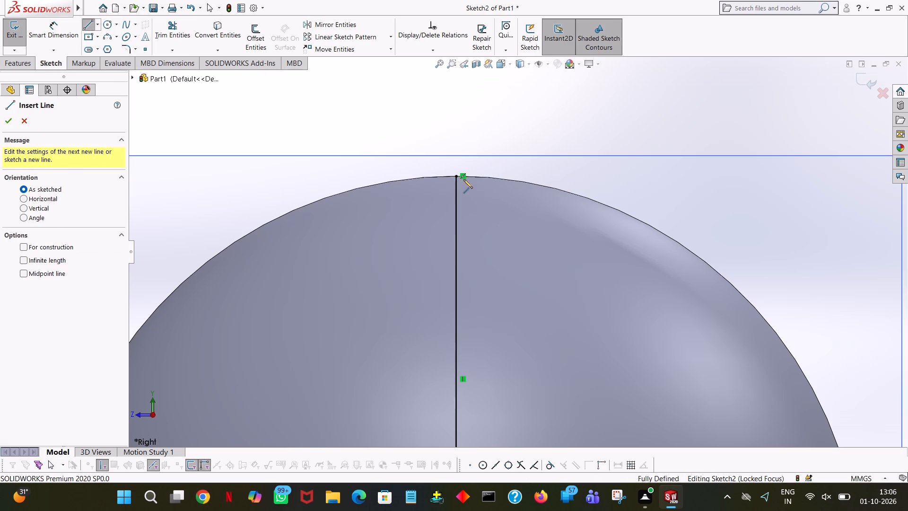
pyautogui.click(454, 175)
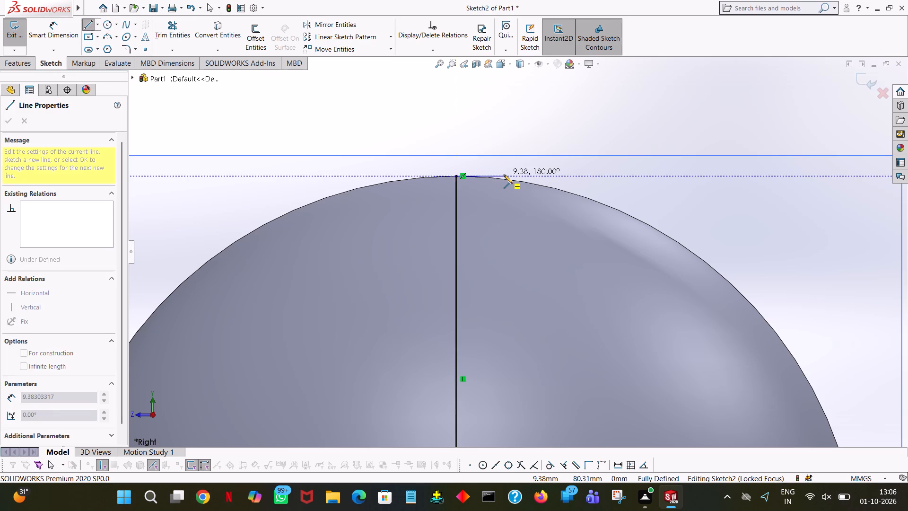
pyautogui.click(504, 175)
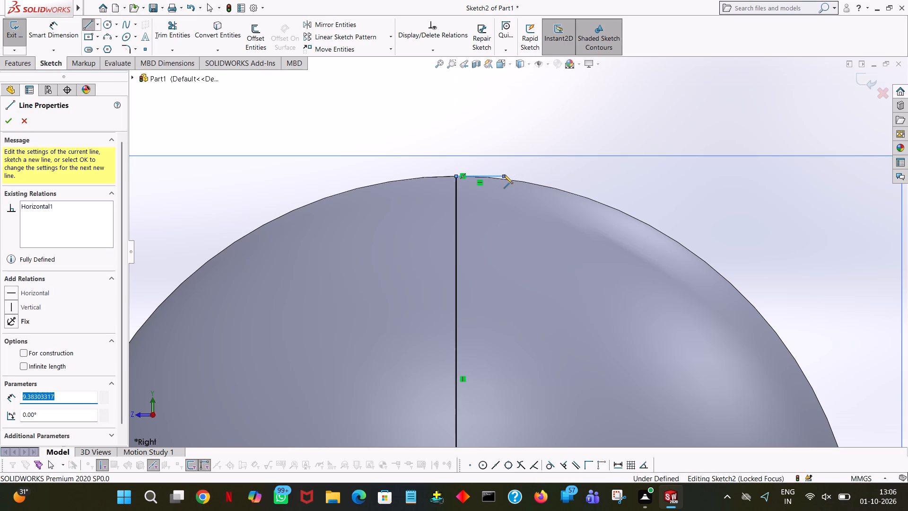
pyautogui.press('5')
pyautogui.press('Return')
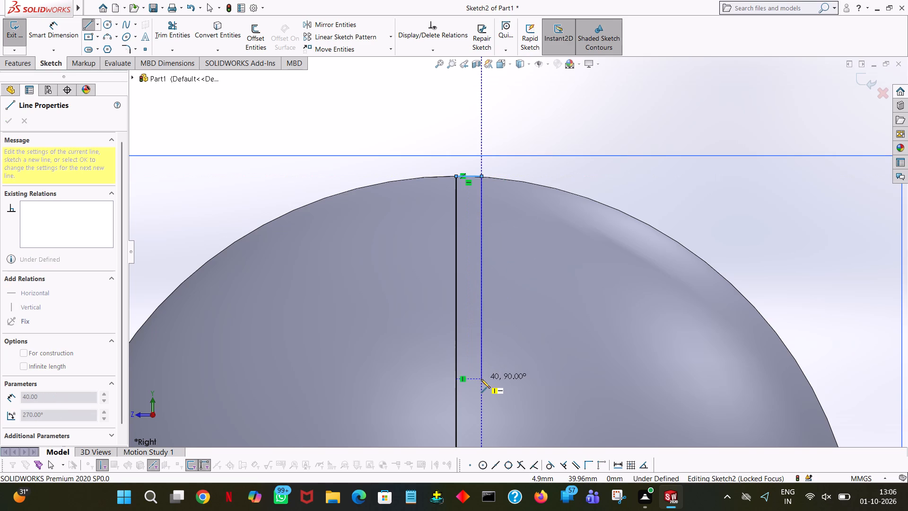
# Continue the profile with a vertical 80 mm line down to the base edge and a 10 mm line along the base across the origin.
pyautogui.keyDown('ctrl'); pyautogui.scroll(-3, 481, 379); pyautogui.keyUp('ctrl')
pyautogui.keyDown('ctrl'); pyautogui.scroll(6, 481, 379); pyautogui.keyUp('ctrl')
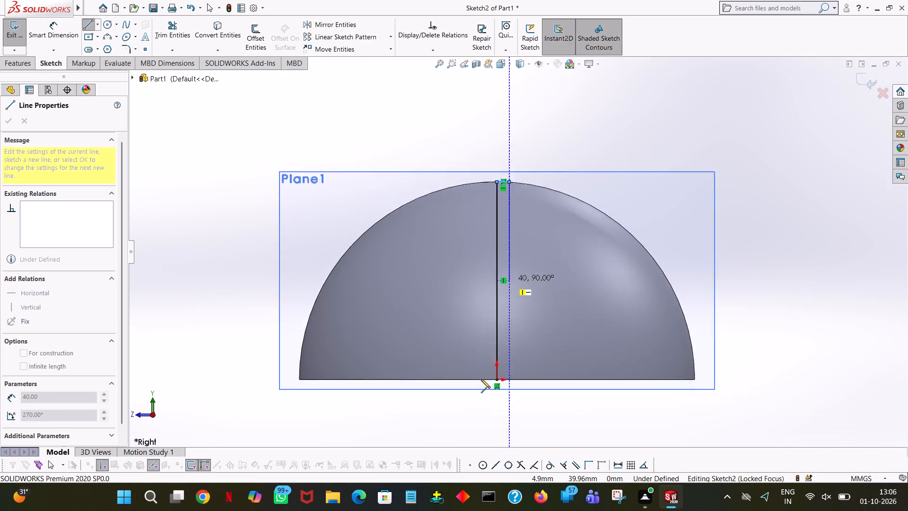
pyautogui.keyDown('ctrl'); pyautogui.scroll(3, 481, 379); pyautogui.keyUp('ctrl')
pyautogui.keyDown('ctrl'); pyautogui.scroll(-2, 481, 379); pyautogui.keyUp('ctrl')
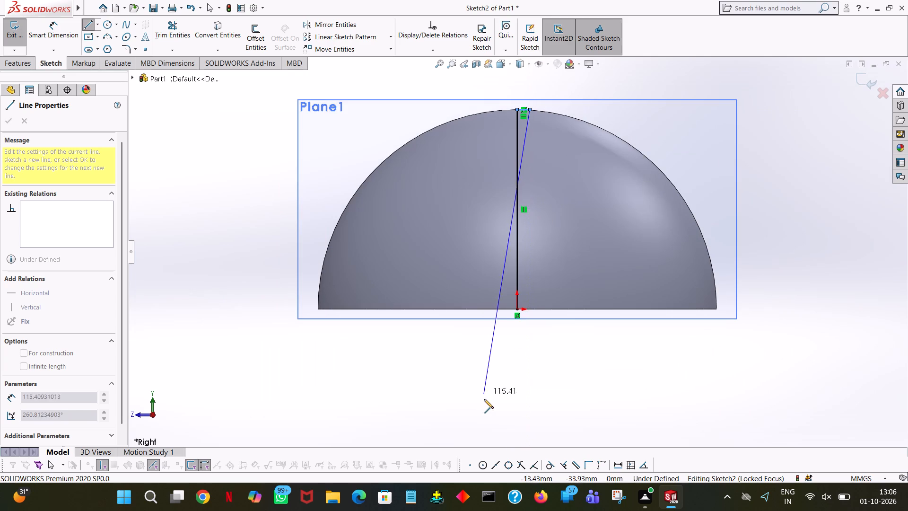
pyautogui.click(528, 308)
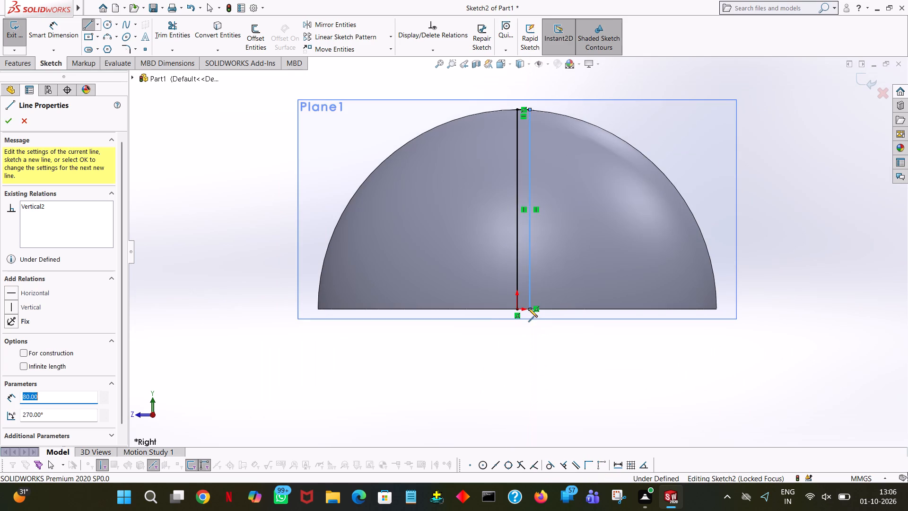
pyautogui.click(491, 307)
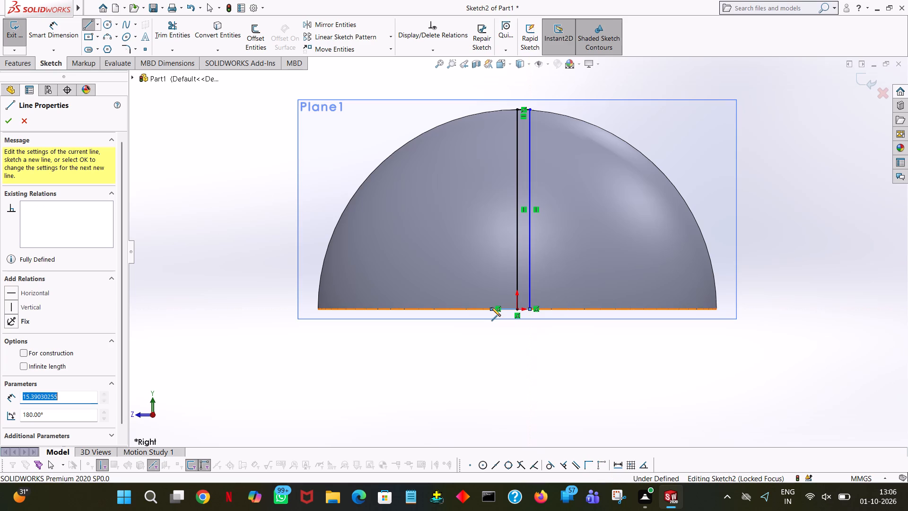
pyautogui.write('10')
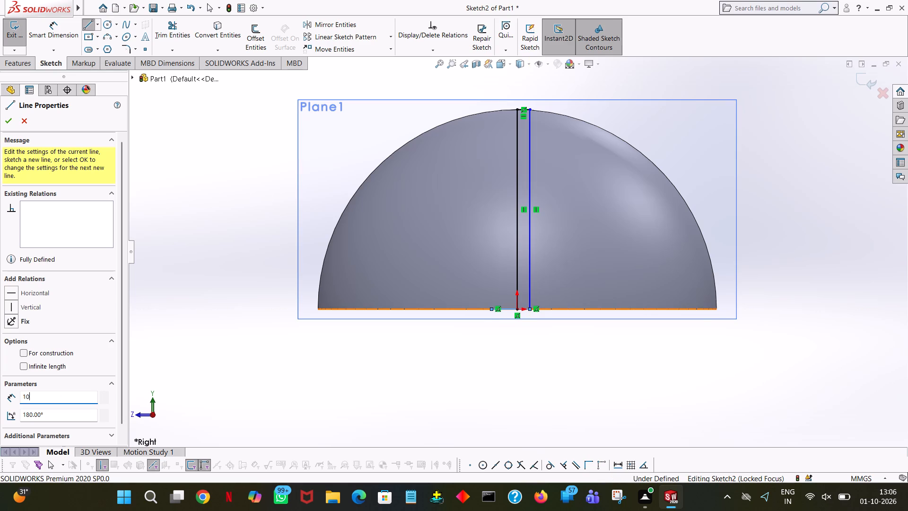
pyautogui.press('Return')
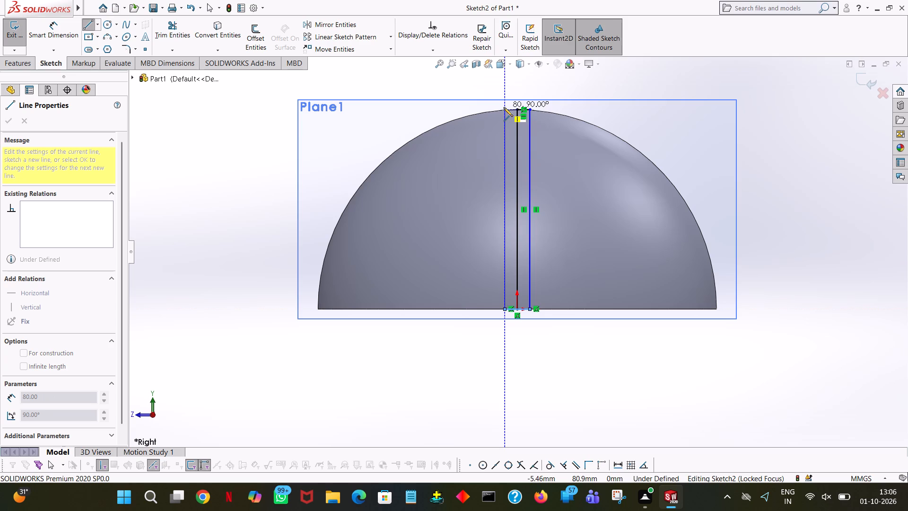
# Close the strip with a vertical line of about 79.8 mm up to the dome edge and a short line to the centre line's top end.
pyautogui.keyDown('ctrl'); pyautogui.scroll(-5, 504, 107); pyautogui.keyUp('ctrl')
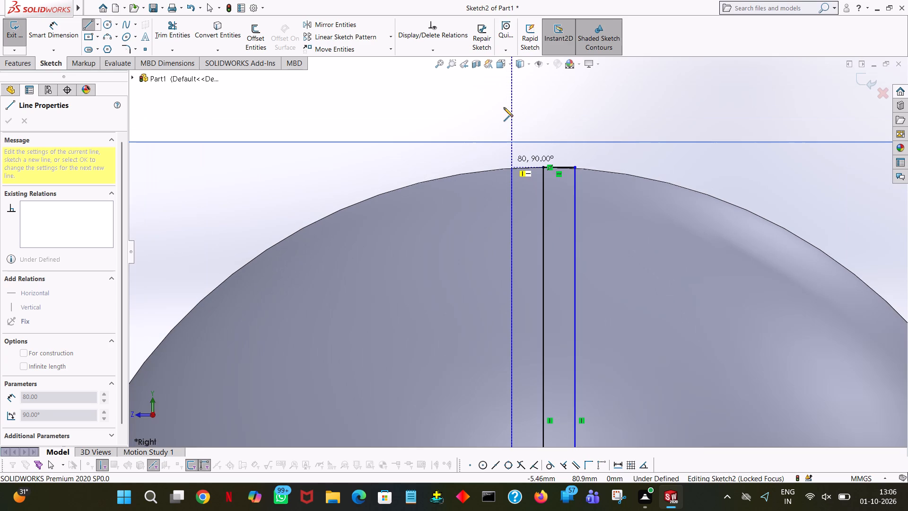
pyautogui.click(511, 167)
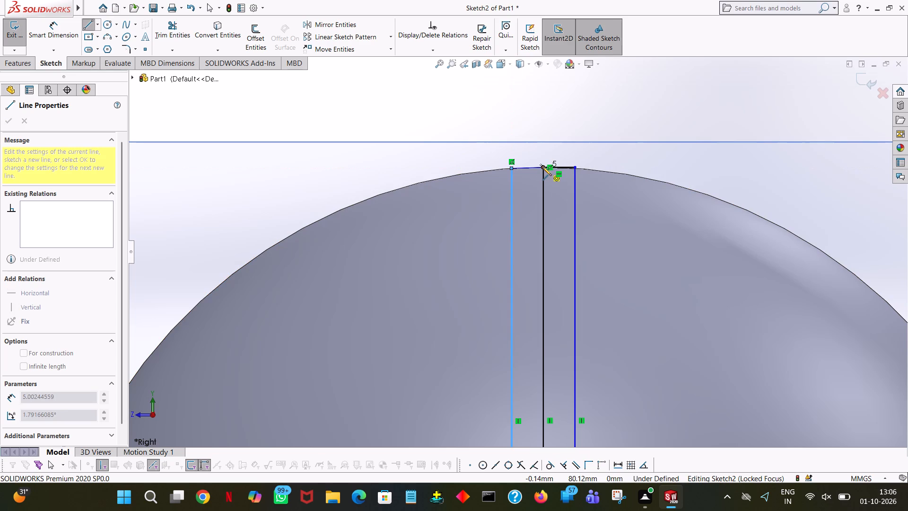
pyautogui.click(542, 167)
pyautogui.rightClick(542, 167)
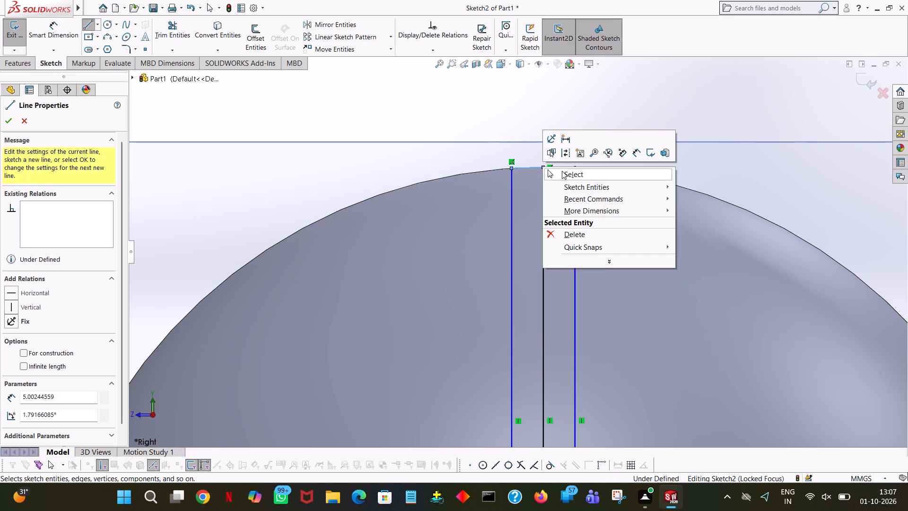
pyautogui.click(562, 171)
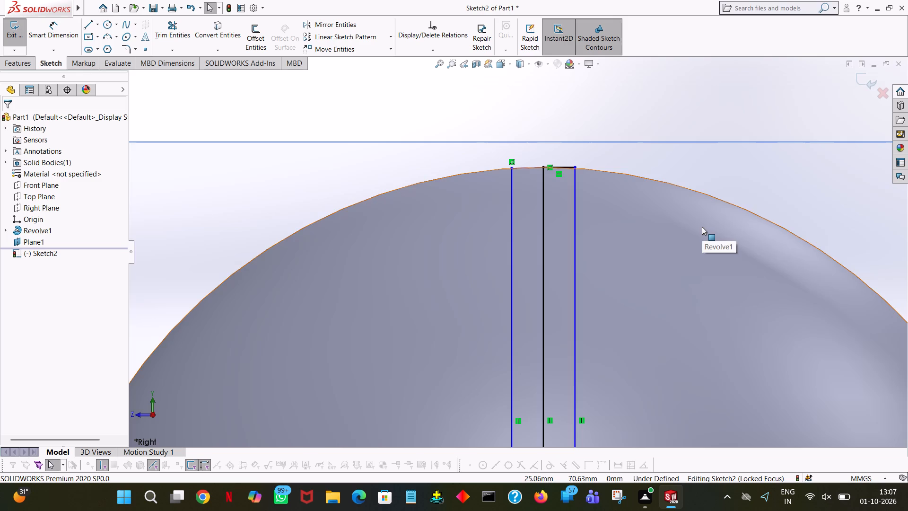
# Trim away the vertical centre line inside the strip profile, keeping the two outer vertical lines.
pyautogui.keyDown('ctrl'); pyautogui.scroll(-6, 702, 227); pyautogui.keyUp('ctrl')
pyautogui.keyDown('ctrl'); pyautogui.scroll(11, 702, 227); pyautogui.keyUp('ctrl')
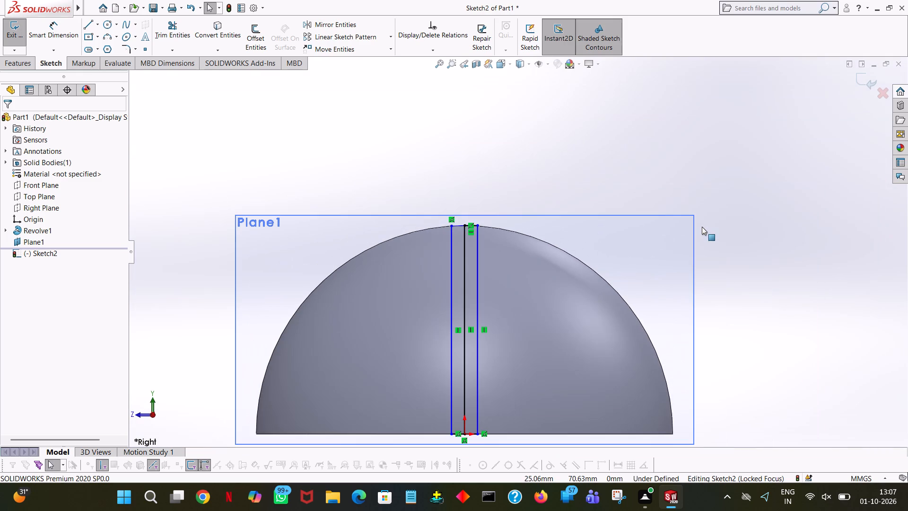
pyautogui.keyDown('ctrl'); pyautogui.scroll(-1, 702, 227); pyautogui.keyUp('ctrl')
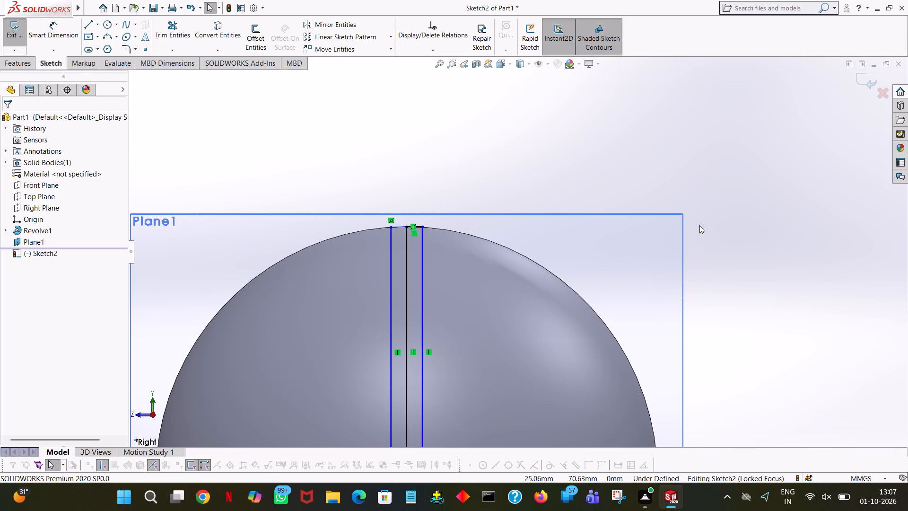
pyautogui.click(171, 24)
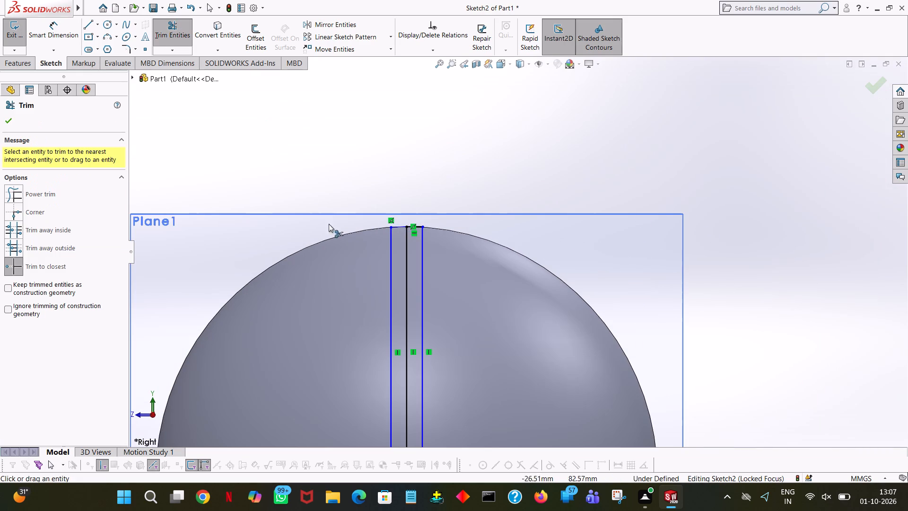
pyautogui.click(404, 270)
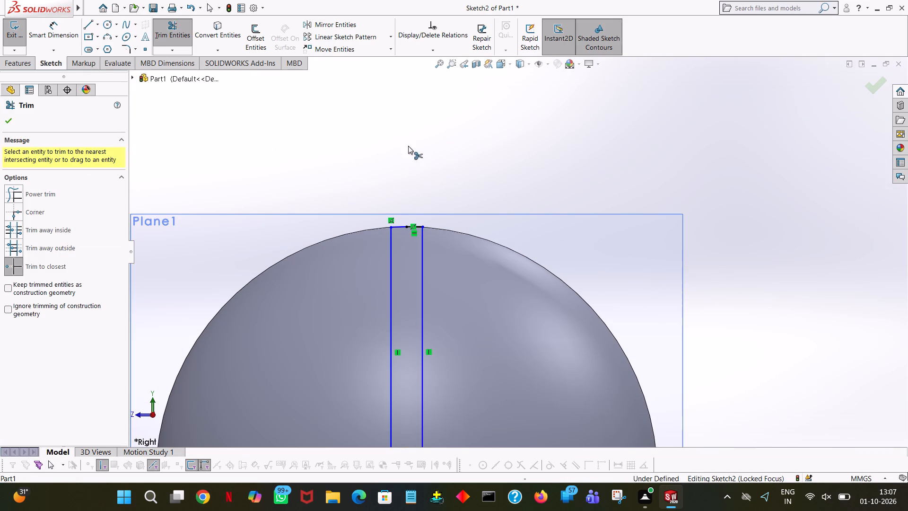
pyautogui.keyDown('ctrl'); pyautogui.scroll(-2, 448, 115); pyautogui.keyUp('ctrl')
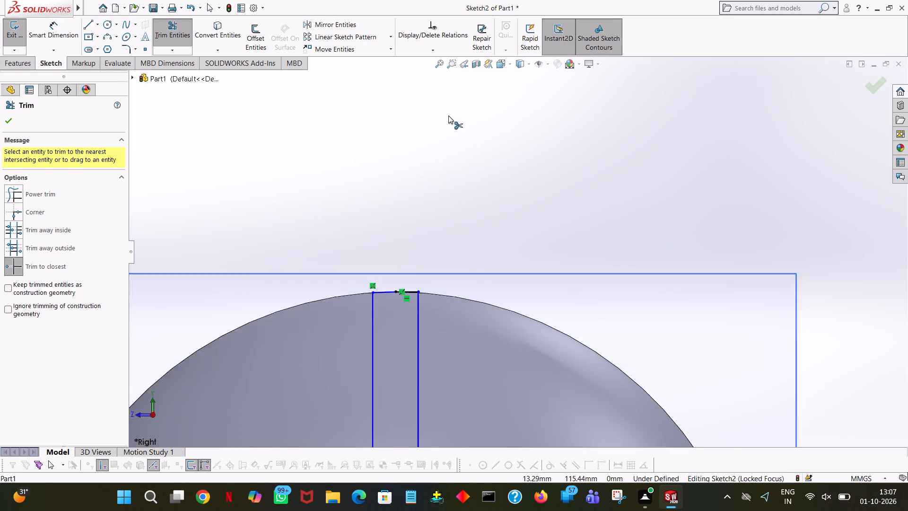
pyautogui.keyDown('ctrl'); pyautogui.scroll(-1, 448, 115); pyautogui.keyUp('ctrl')
pyautogui.keyDown('ctrl'); pyautogui.scroll(11, 448, 115); pyautogui.keyUp('ctrl')
pyautogui.keyDown('ctrl'); pyautogui.scroll(-3, 448, 115); pyautogui.keyUp('ctrl')
pyautogui.keyDown('ctrl'); pyautogui.scroll(5, 448, 115); pyautogui.keyUp('ctrl')
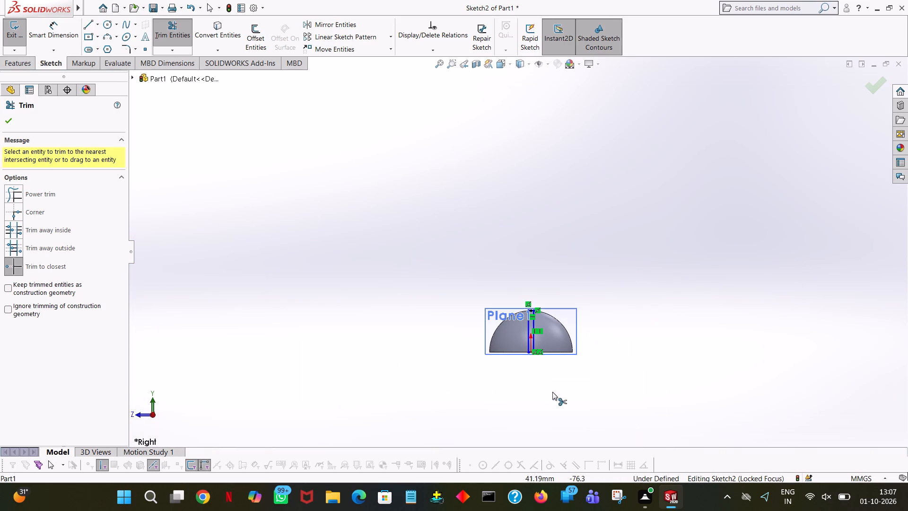
pyautogui.keyDown('ctrl'); pyautogui.scroll(-5, 406, 432); pyautogui.keyUp('ctrl')
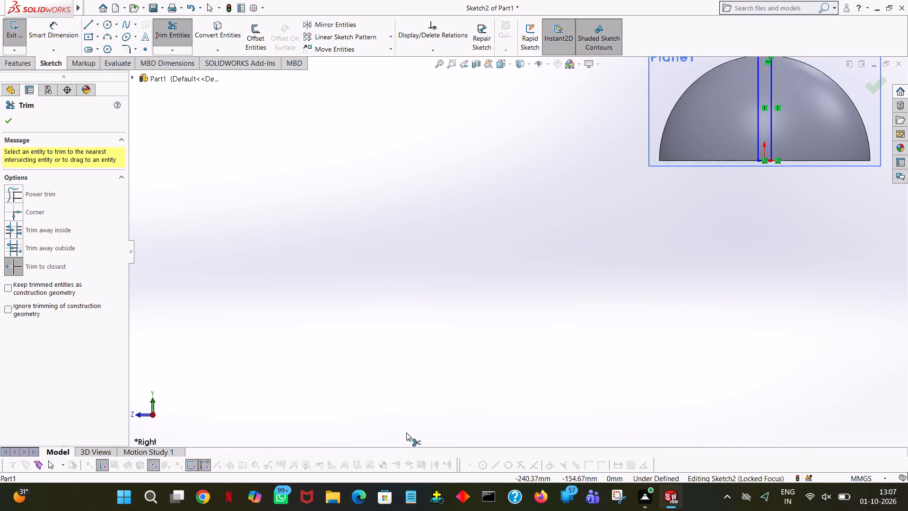
pyautogui.scroll(-4, 406, 432)
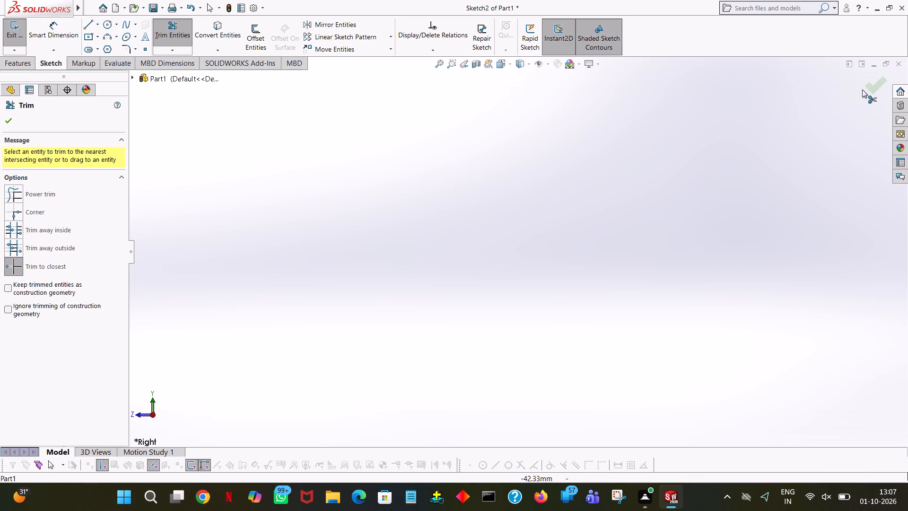
pyautogui.click(879, 81)
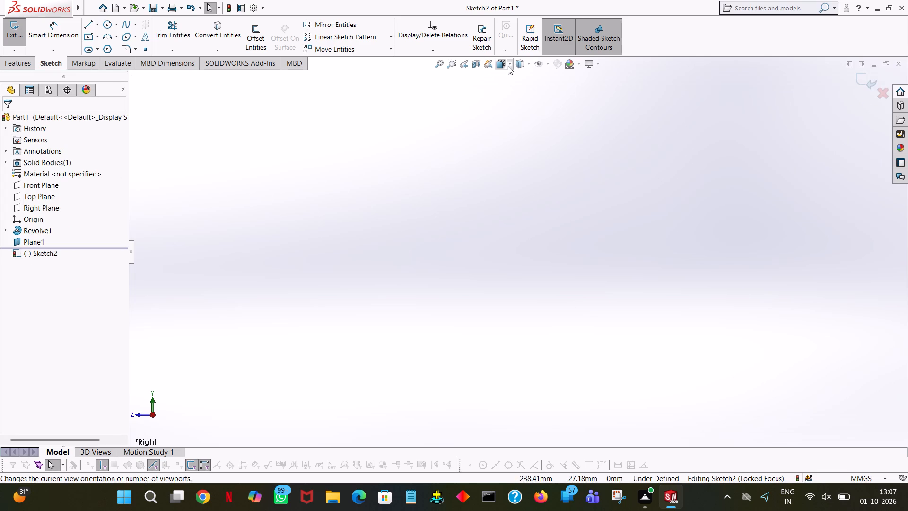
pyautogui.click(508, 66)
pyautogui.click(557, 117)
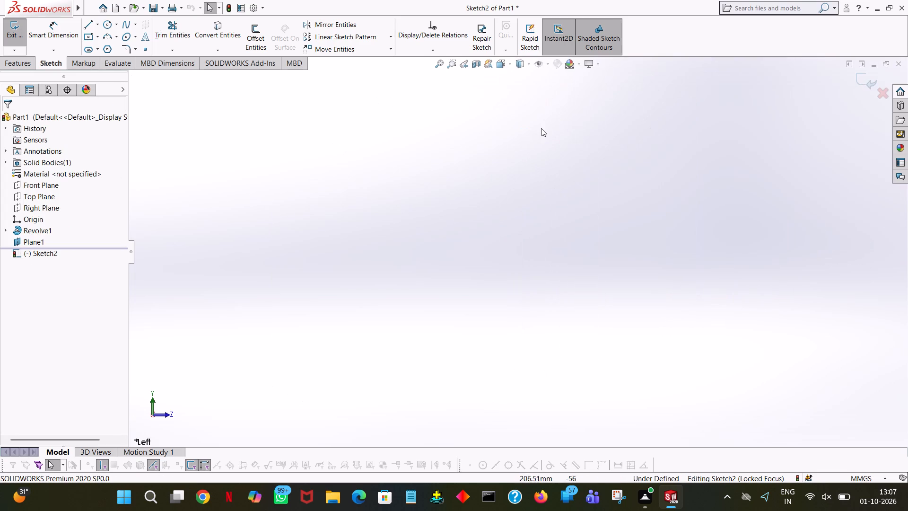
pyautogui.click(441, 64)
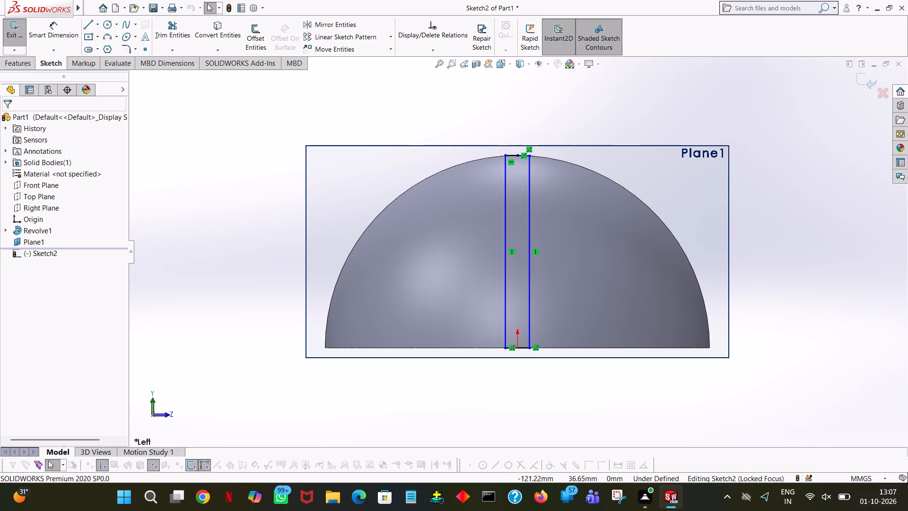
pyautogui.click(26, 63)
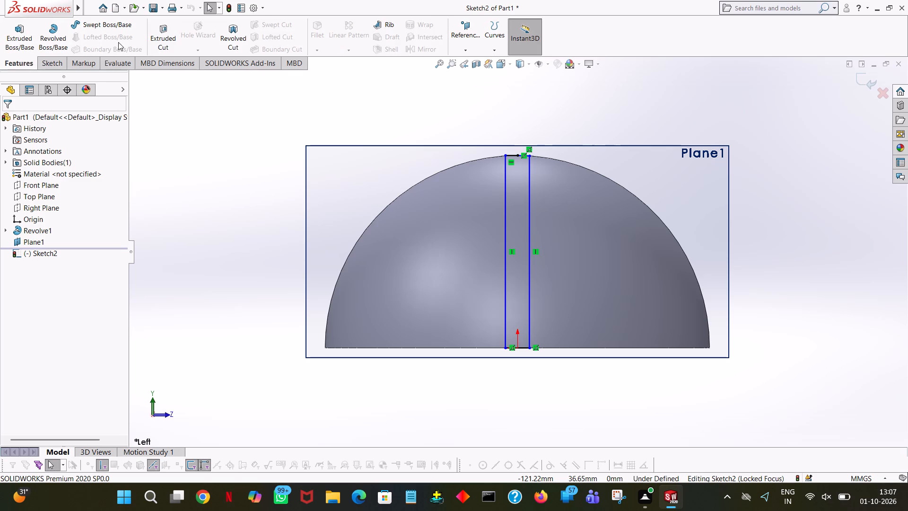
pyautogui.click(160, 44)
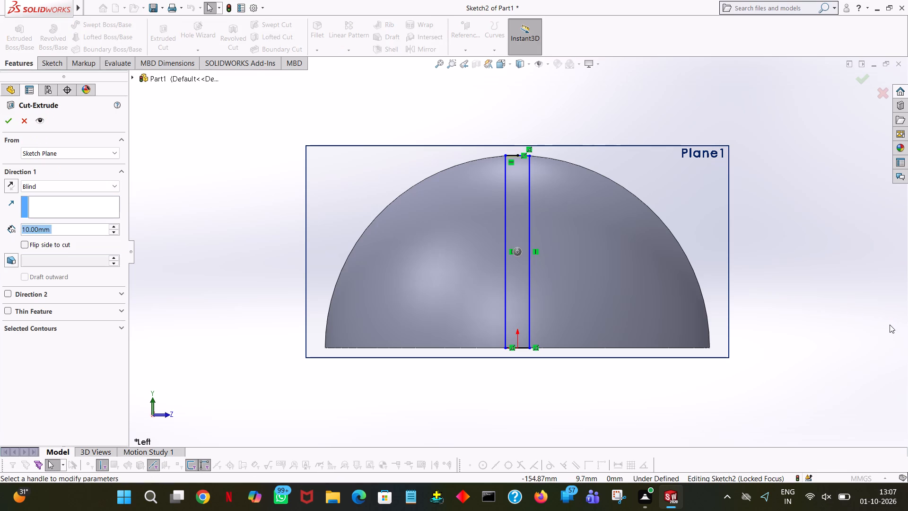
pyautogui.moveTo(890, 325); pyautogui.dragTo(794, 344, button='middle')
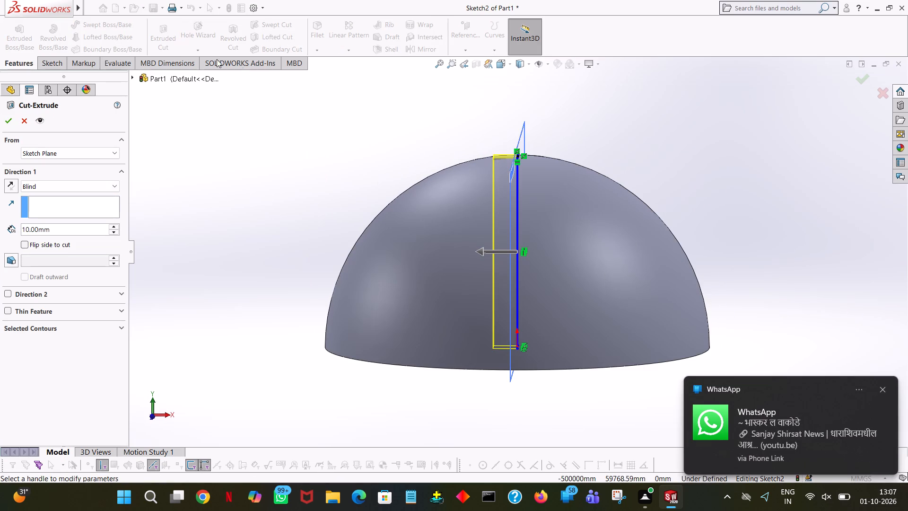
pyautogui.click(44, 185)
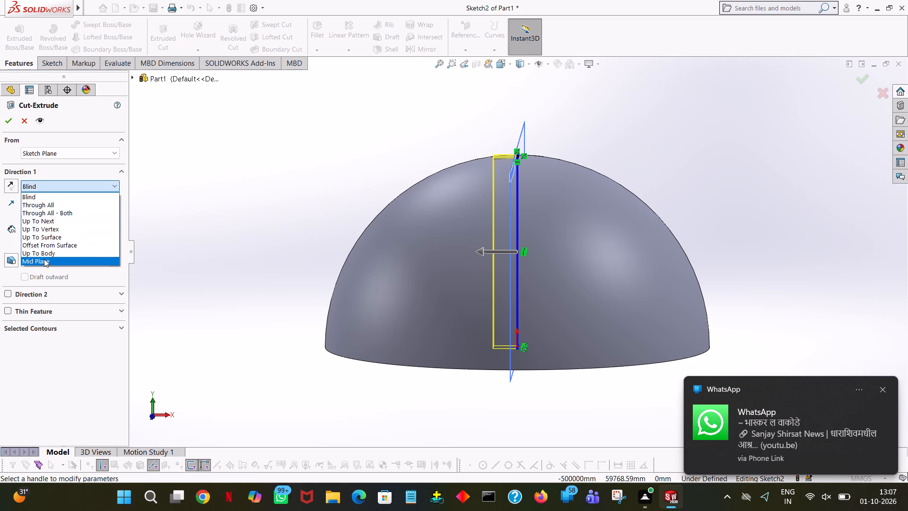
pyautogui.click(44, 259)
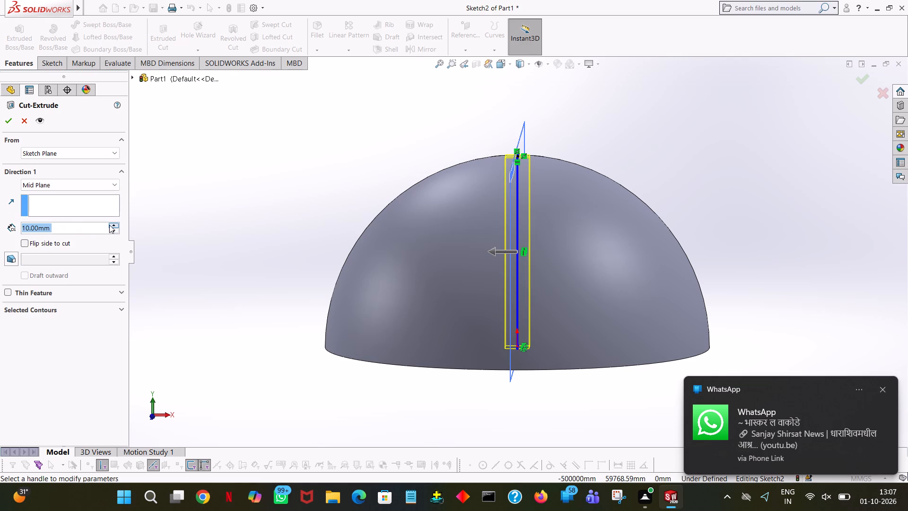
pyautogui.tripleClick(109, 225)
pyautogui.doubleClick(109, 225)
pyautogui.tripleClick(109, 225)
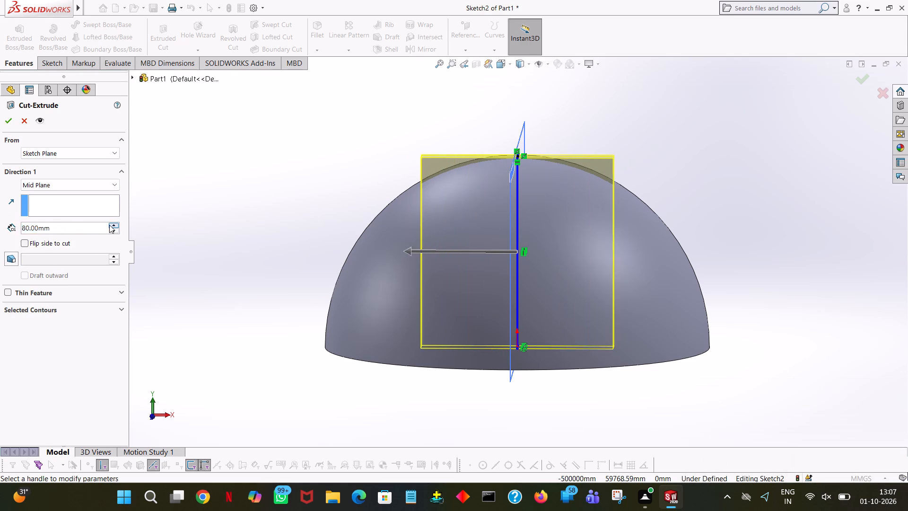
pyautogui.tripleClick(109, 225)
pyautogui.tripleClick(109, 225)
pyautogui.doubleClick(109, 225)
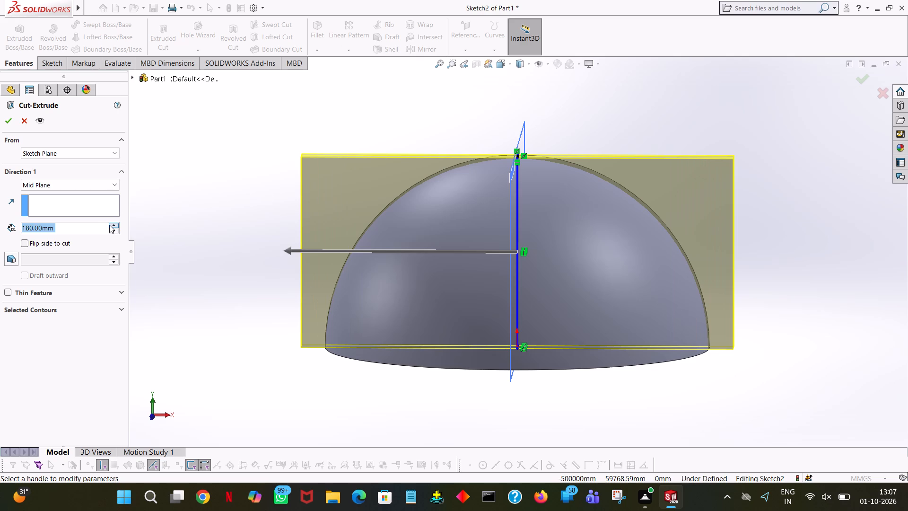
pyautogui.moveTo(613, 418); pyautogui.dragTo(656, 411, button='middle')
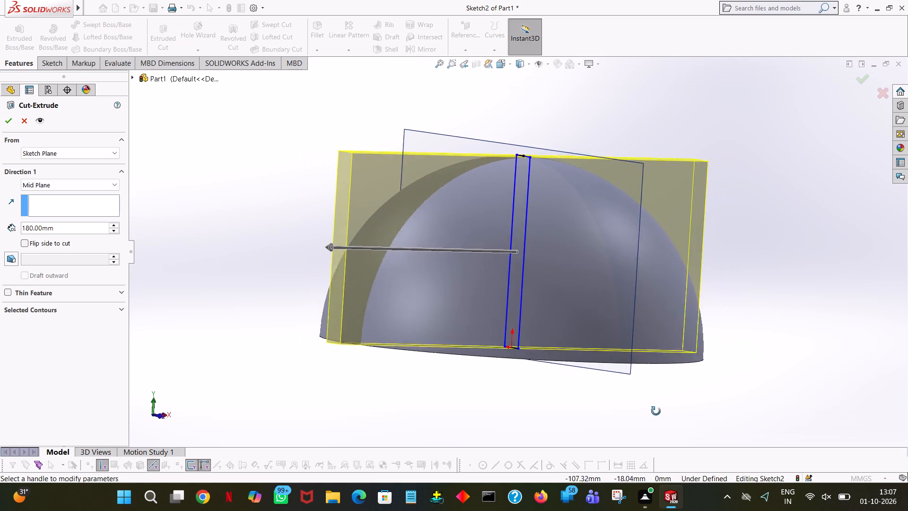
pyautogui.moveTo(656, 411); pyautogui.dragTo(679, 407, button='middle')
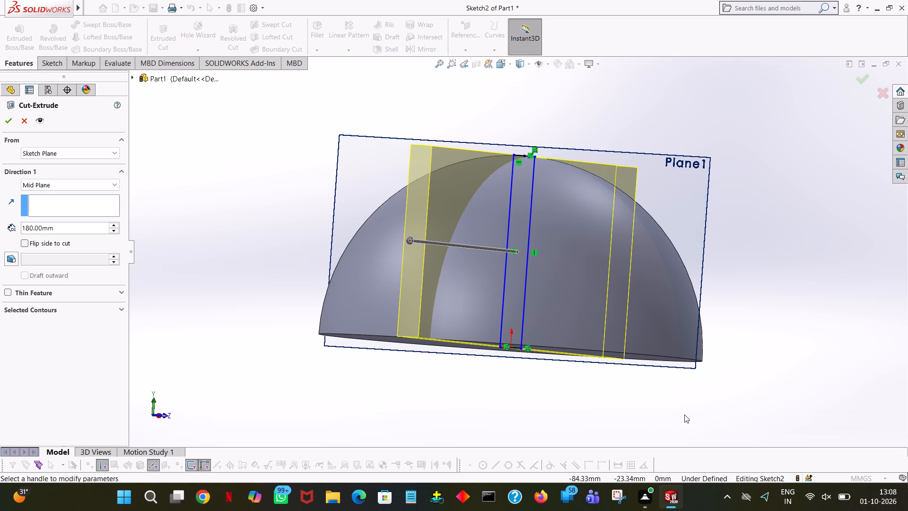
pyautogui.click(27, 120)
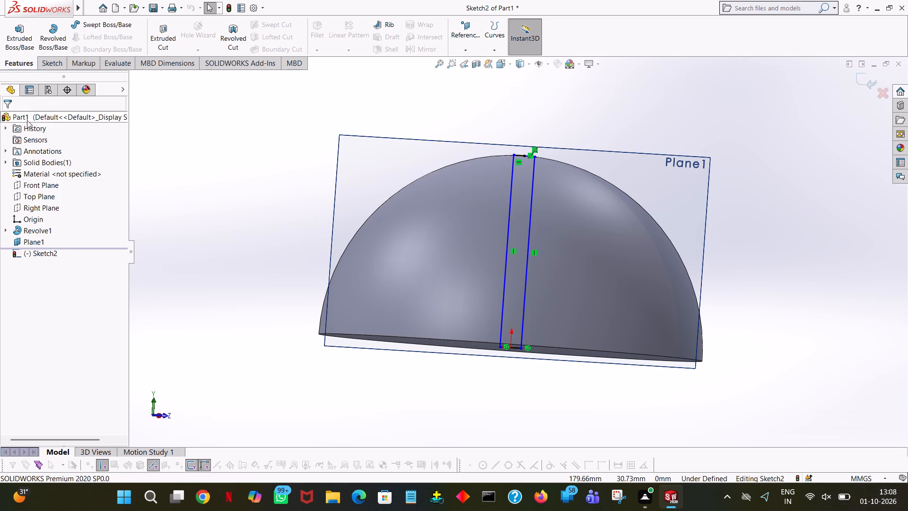
# Trim away the horizontal base line that joins the strip's two vertical lines across the origin.
pyautogui.click(44, 62)
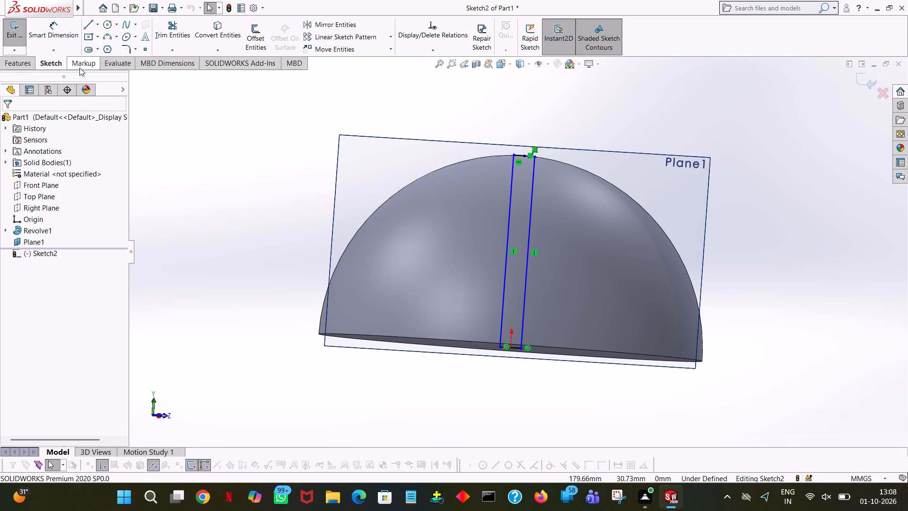
pyautogui.click(509, 68)
pyautogui.click(553, 117)
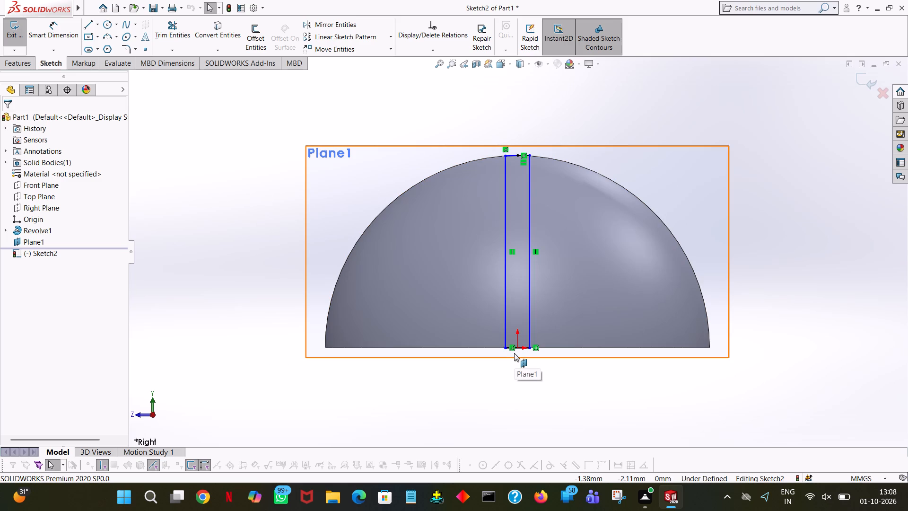
pyautogui.keyDown('ctrl'); pyautogui.scroll(-6, 514, 353); pyautogui.keyUp('ctrl')
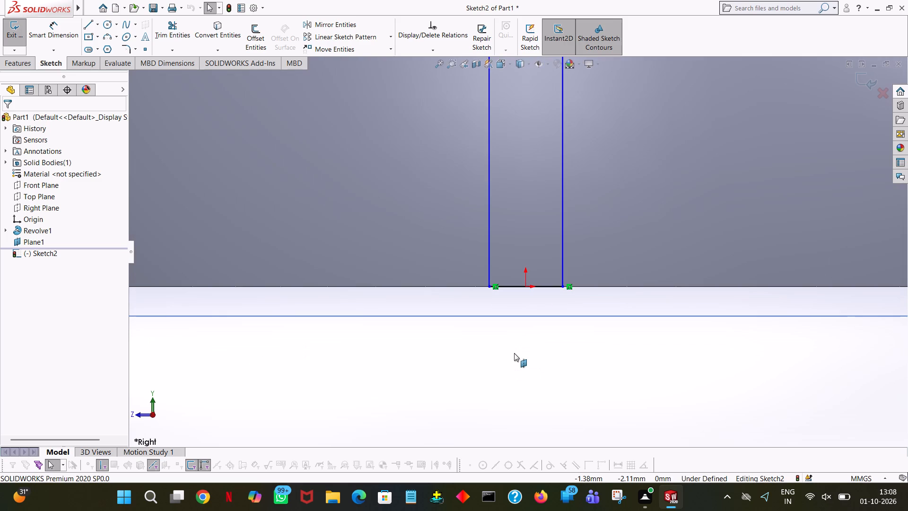
pyautogui.click(173, 23)
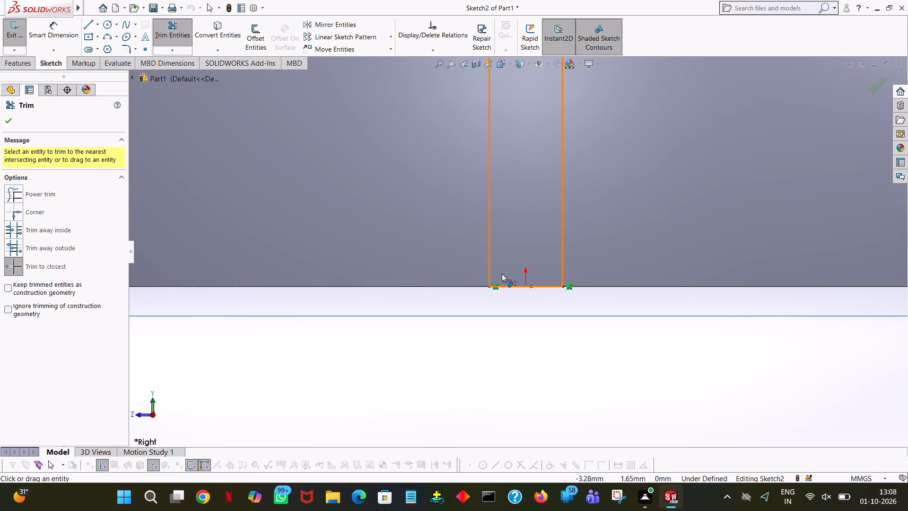
pyautogui.click(507, 285)
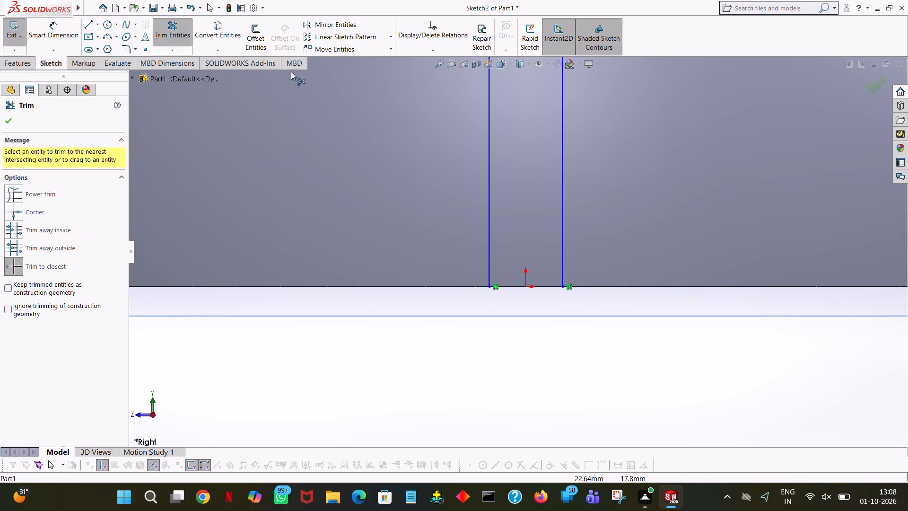
pyautogui.click(167, 26)
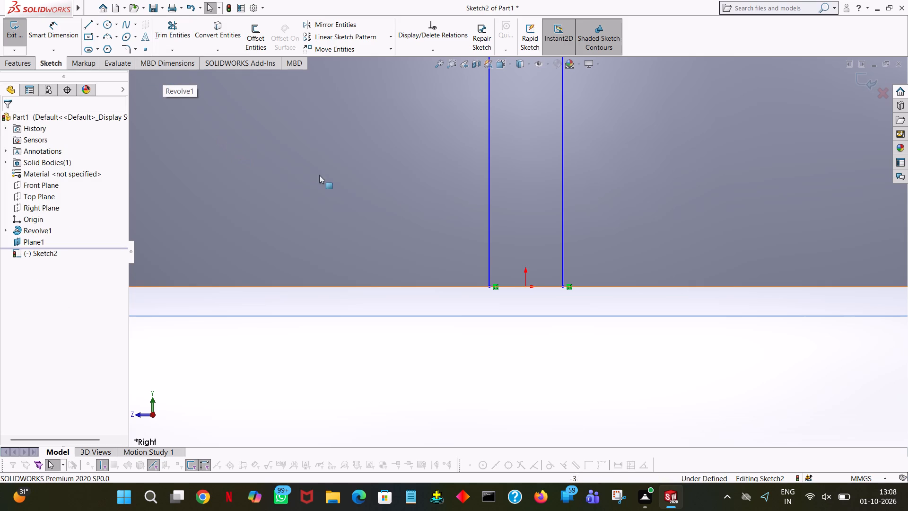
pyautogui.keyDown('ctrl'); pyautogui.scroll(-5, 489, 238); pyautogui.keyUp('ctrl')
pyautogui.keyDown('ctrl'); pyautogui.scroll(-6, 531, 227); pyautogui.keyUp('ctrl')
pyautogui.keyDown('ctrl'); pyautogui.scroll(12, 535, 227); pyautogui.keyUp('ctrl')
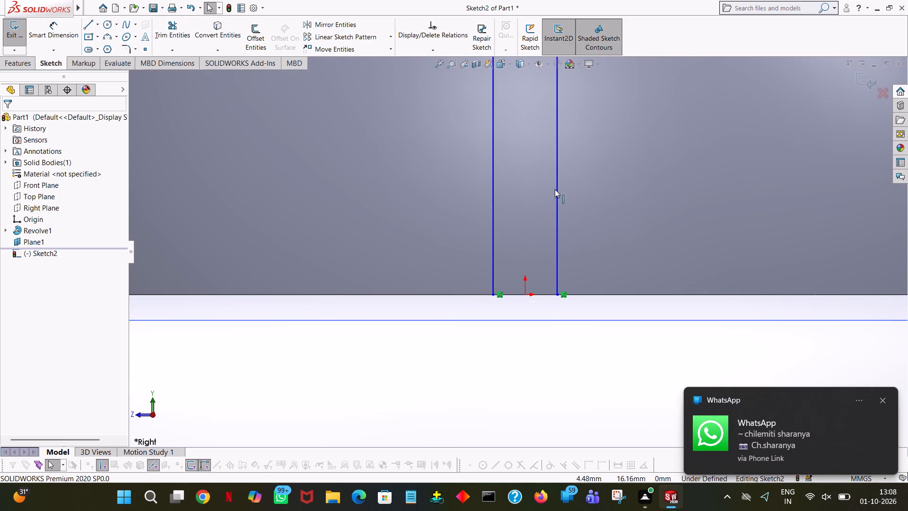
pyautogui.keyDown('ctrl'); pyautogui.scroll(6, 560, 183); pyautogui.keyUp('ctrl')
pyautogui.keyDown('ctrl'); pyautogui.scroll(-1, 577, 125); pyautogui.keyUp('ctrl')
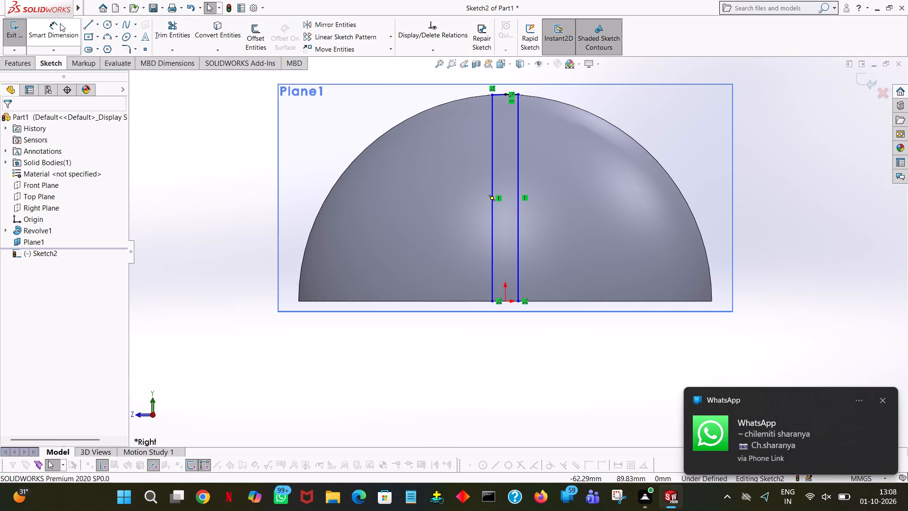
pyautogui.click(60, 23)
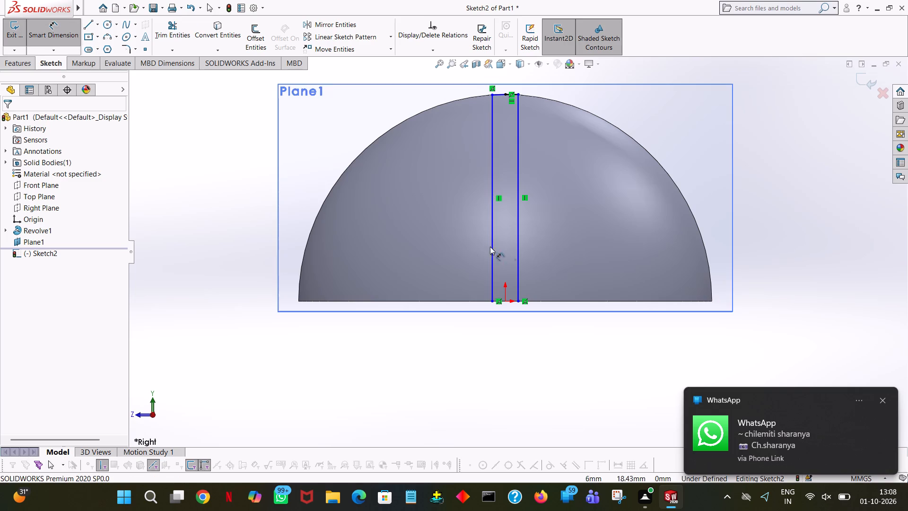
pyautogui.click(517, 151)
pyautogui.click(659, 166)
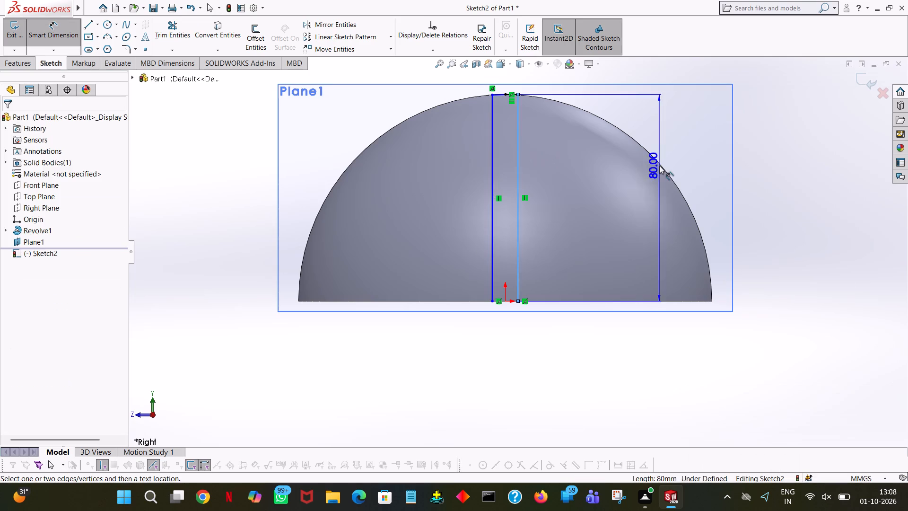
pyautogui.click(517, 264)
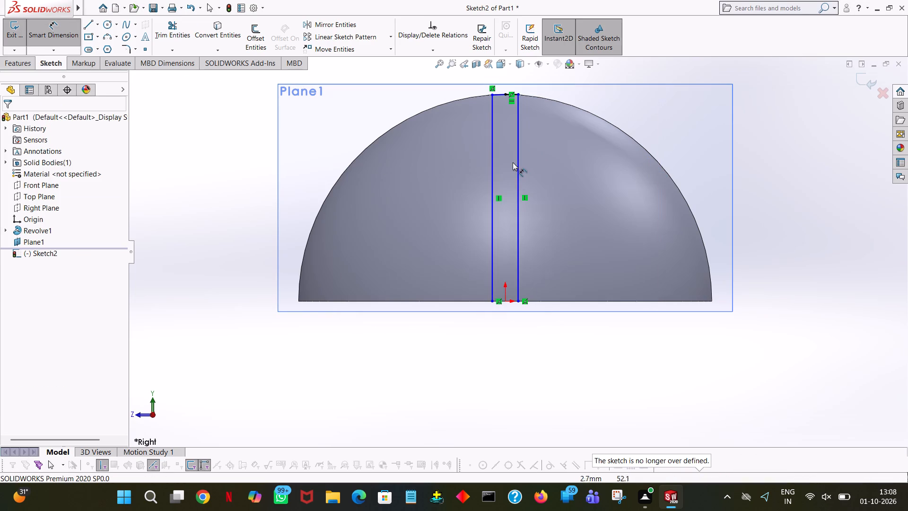
# Dimension the strip's right vertical line 5 mm from the origin, placing the dimension below the base edge.
pyautogui.click(520, 151)
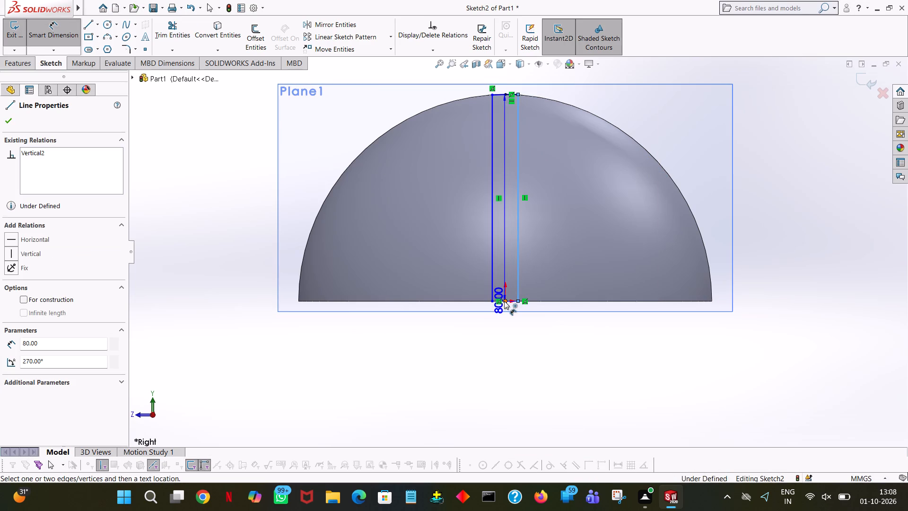
pyautogui.click(504, 301)
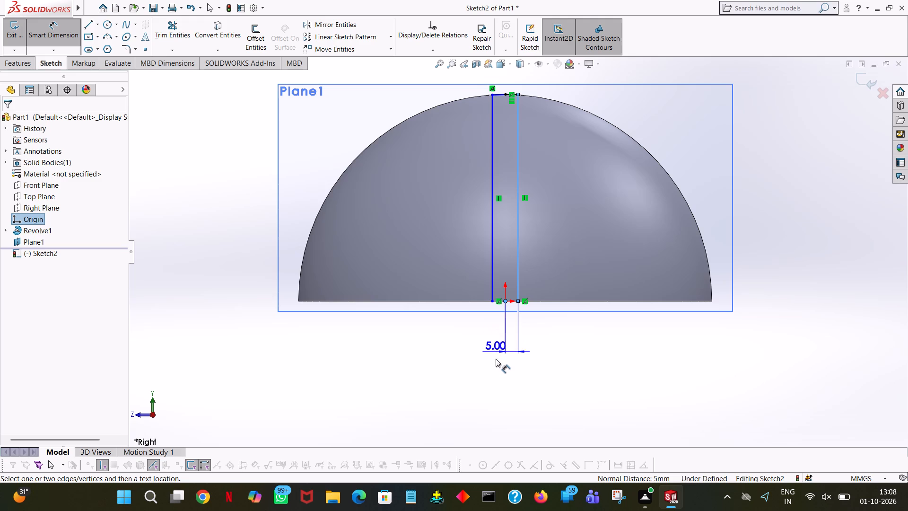
pyautogui.click(496, 359)
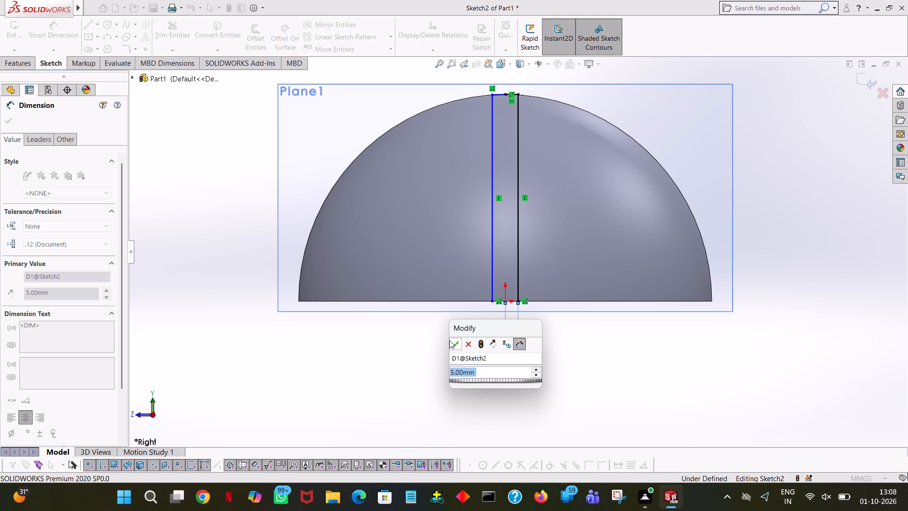
pyautogui.click(451, 346)
pyautogui.click(431, 377)
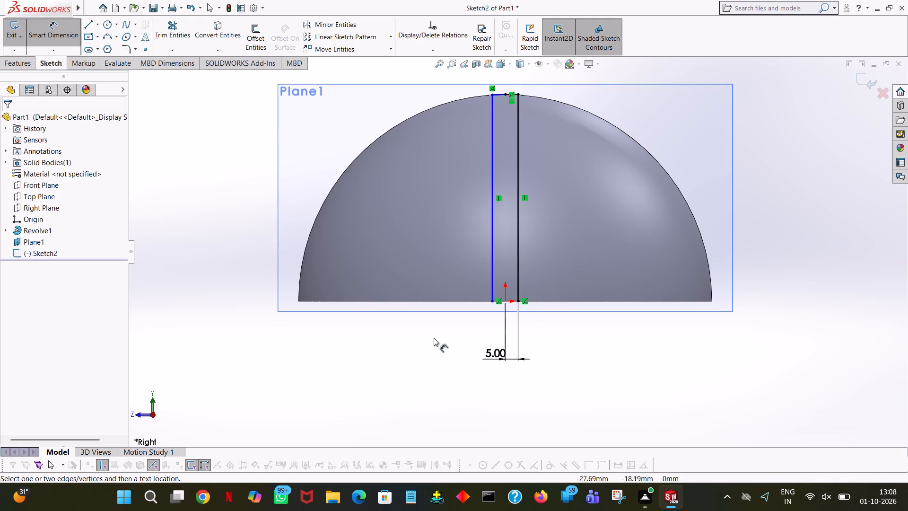
# Dimension the strip's left vertical line 5 mm from the origin, placing the dimension below the first one.
pyautogui.click(490, 197)
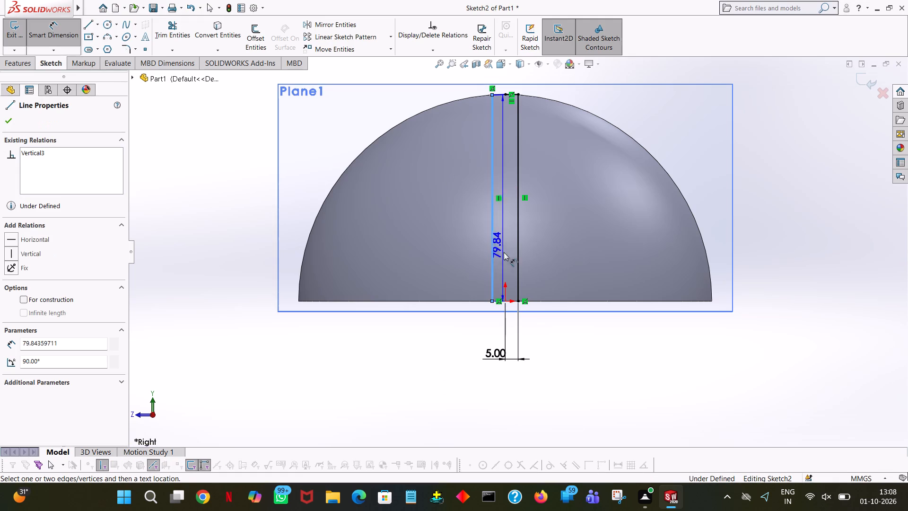
pyautogui.click(504, 301)
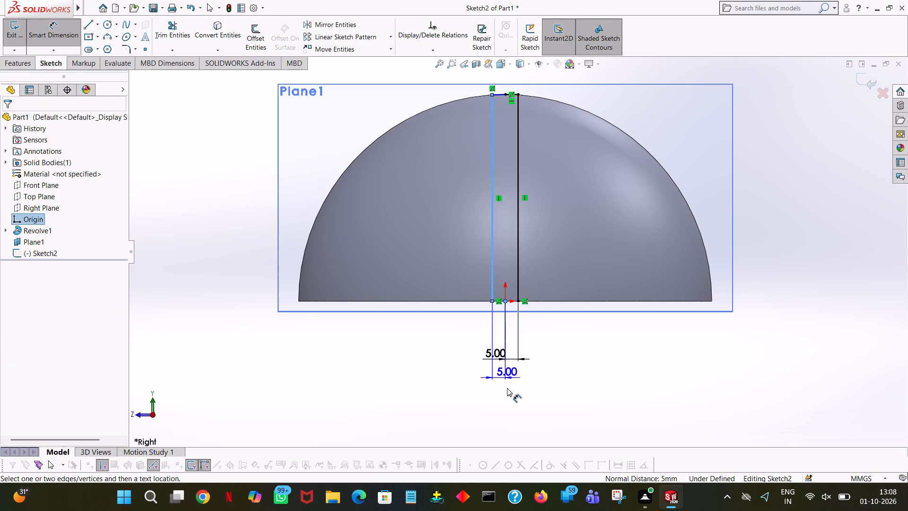
pyautogui.click(507, 388)
pyautogui.click(468, 375)
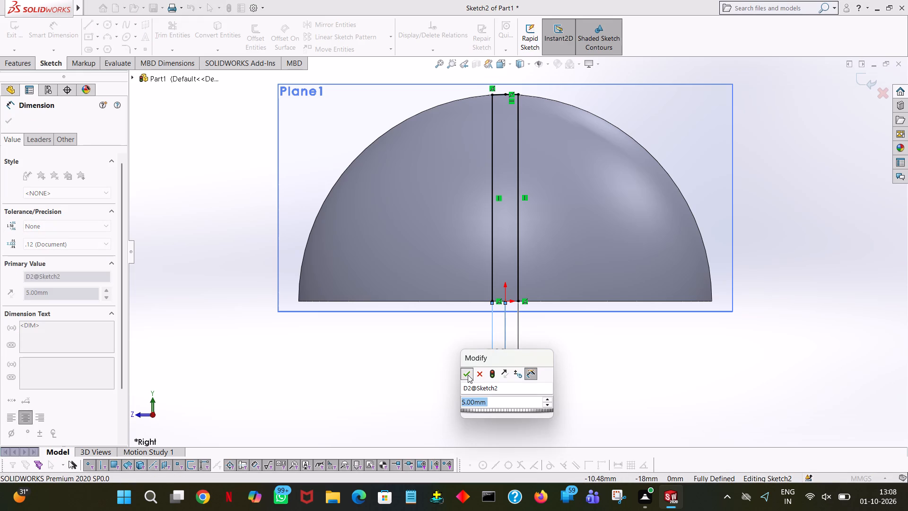
pyautogui.click(221, 203)
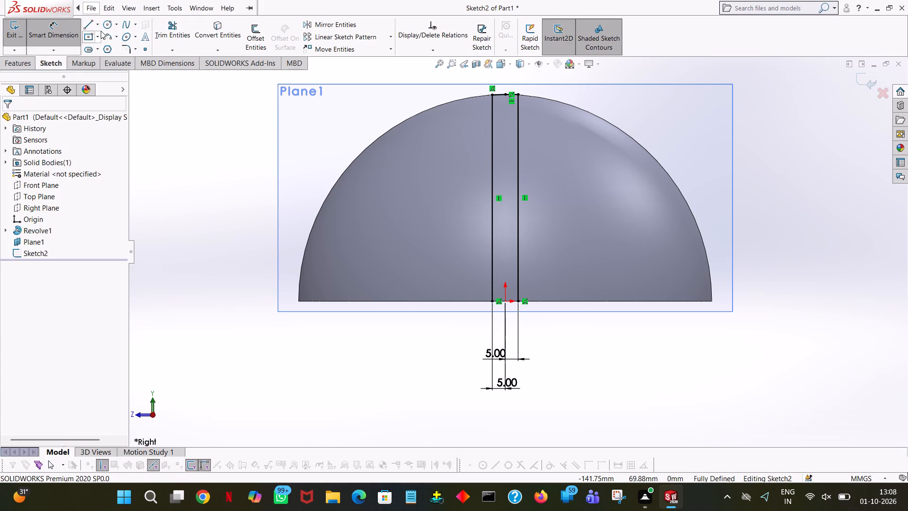
# Sketch a 5 mm line up the strip's left side from the base edge, then a 10 mm horizontal line across to the right side.
pyautogui.click(91, 25)
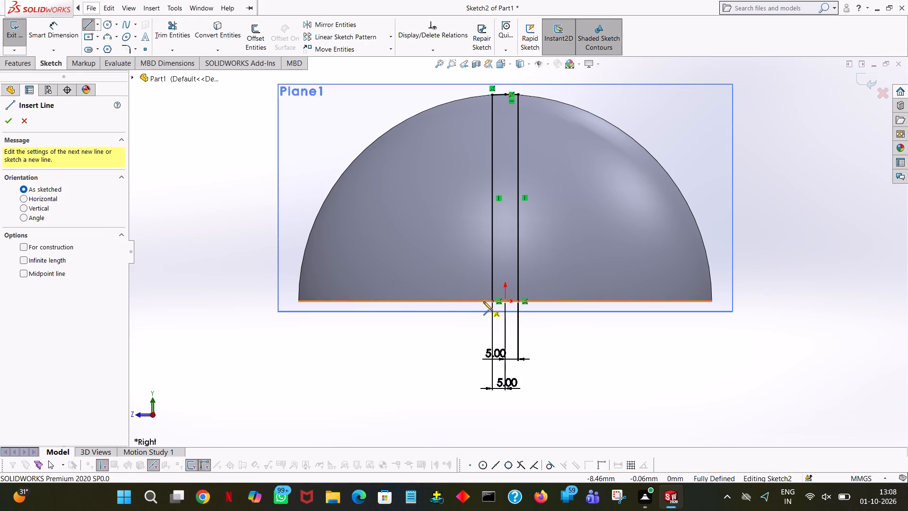
pyautogui.keyDown('ctrl'); pyautogui.scroll(-9, 491, 301); pyautogui.keyUp('ctrl')
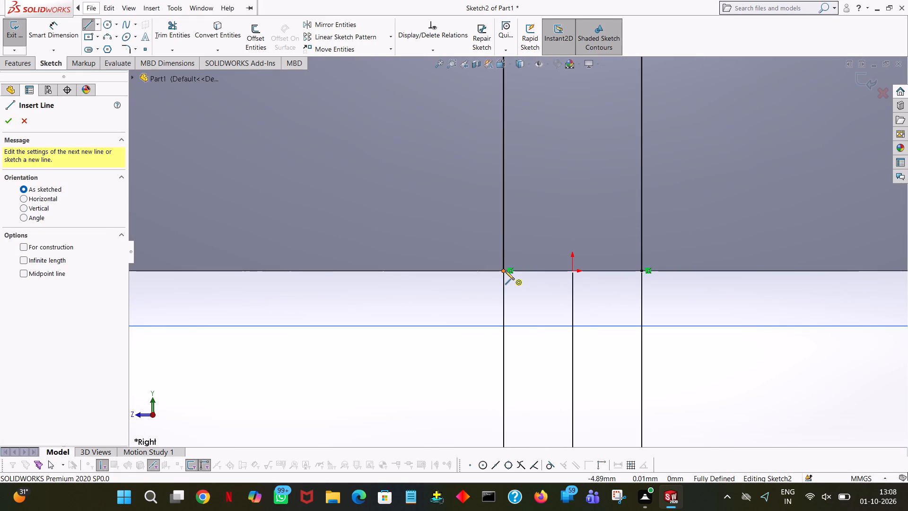
pyautogui.click(505, 271)
pyautogui.click(502, 226)
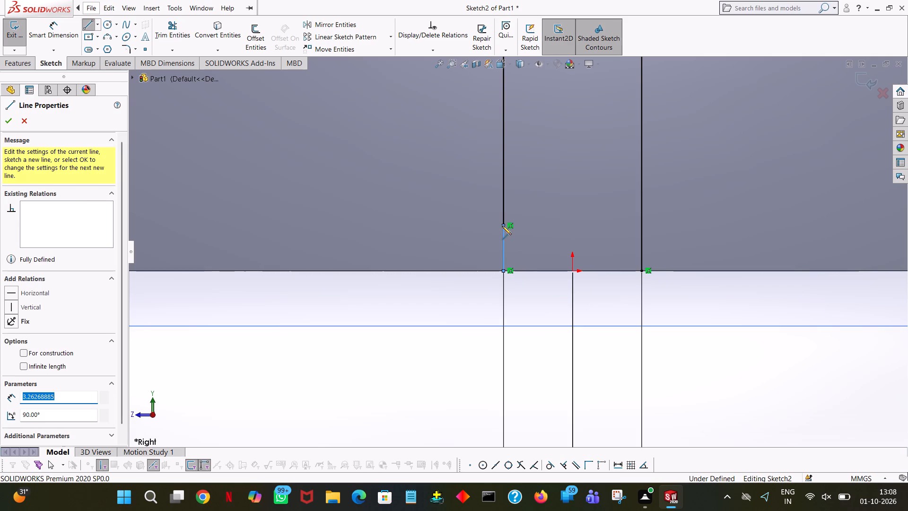
pyautogui.press('5')
pyautogui.press('Return')
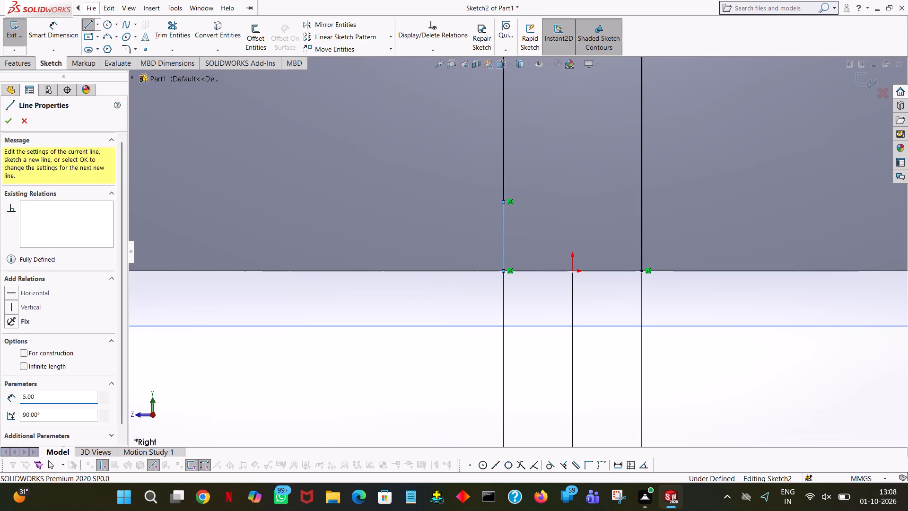
pyautogui.click(642, 203)
pyautogui.rightClick(642, 203)
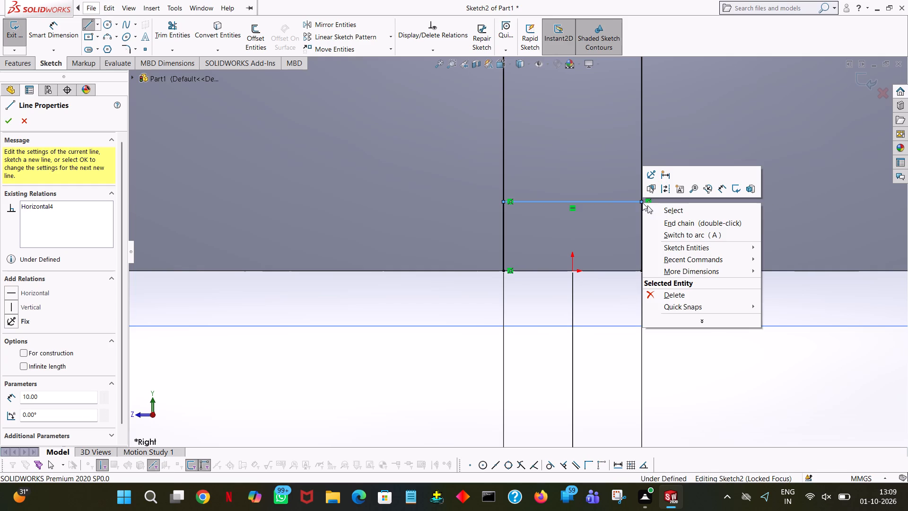
pyautogui.click(661, 209)
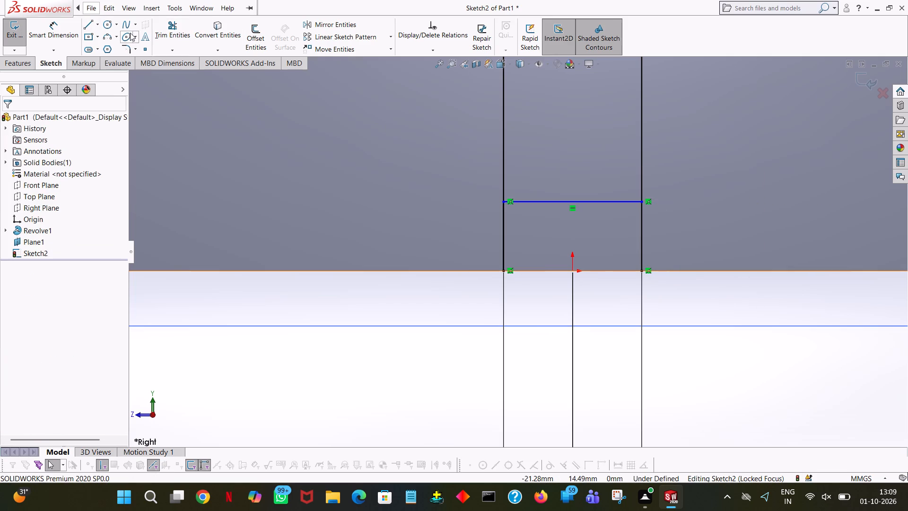
# Trim away the parts of the strip's two vertical lines that lie below the new horizontal line.
pyautogui.click(179, 39)
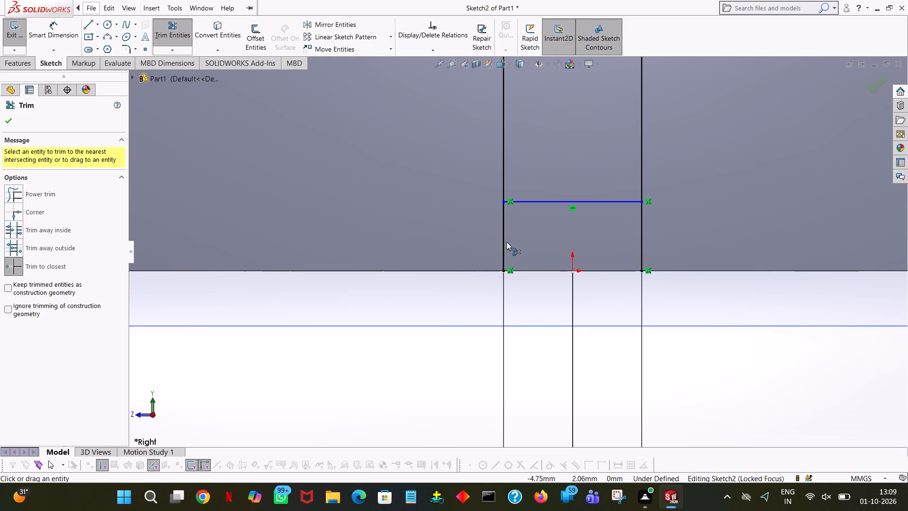
pyautogui.click(506, 239)
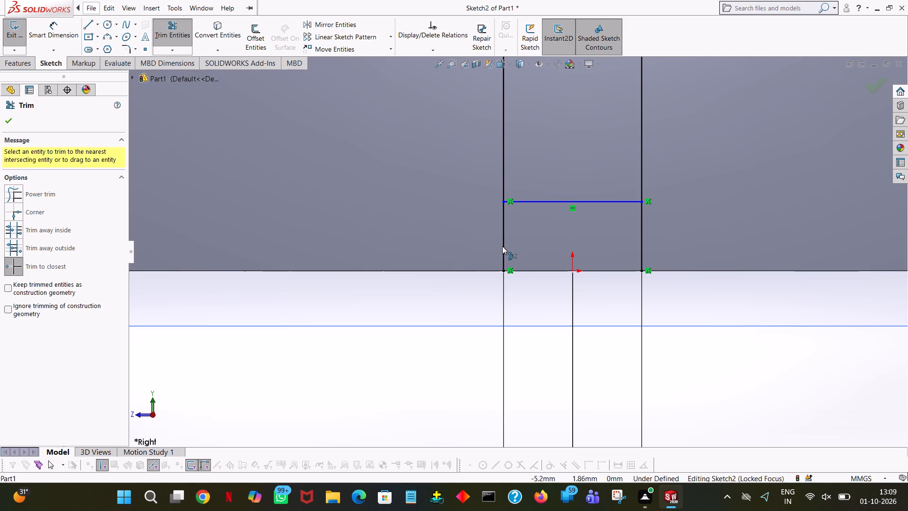
pyautogui.click(504, 247)
pyautogui.click(643, 249)
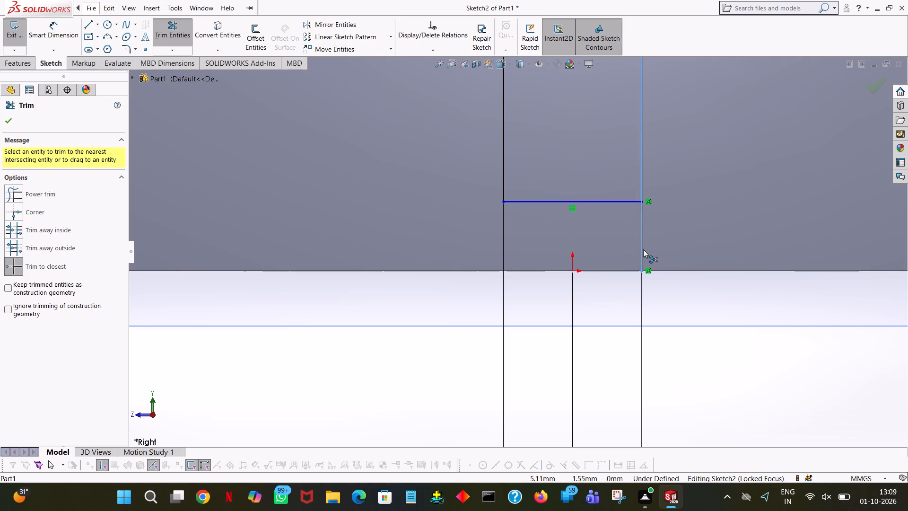
pyautogui.click(643, 249)
pyautogui.click(643, 247)
pyautogui.moveTo(636, 248); pyautogui.dragTo(631, 249)
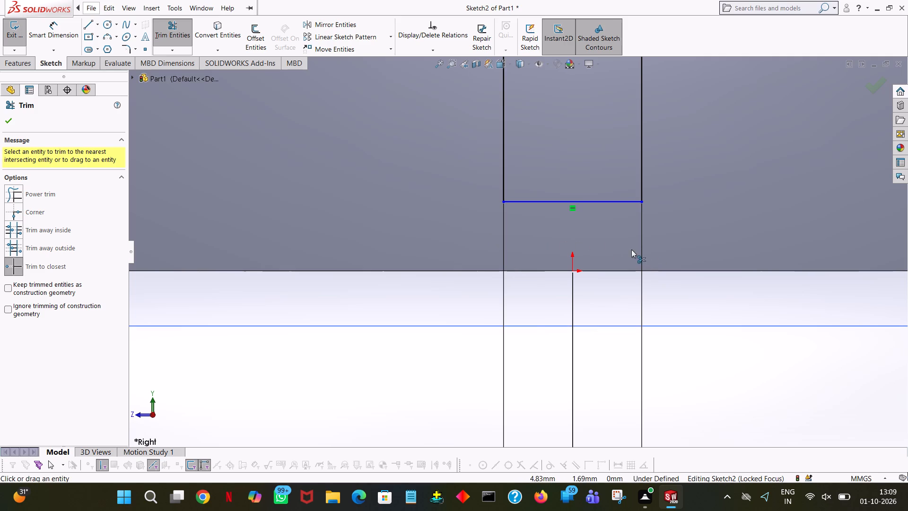
pyautogui.moveTo(631, 249); pyautogui.dragTo(522, 242)
pyautogui.moveTo(498, 247); pyautogui.dragTo(543, 253)
pyautogui.click(506, 261)
pyautogui.click(641, 257)
pyautogui.click(13, 122)
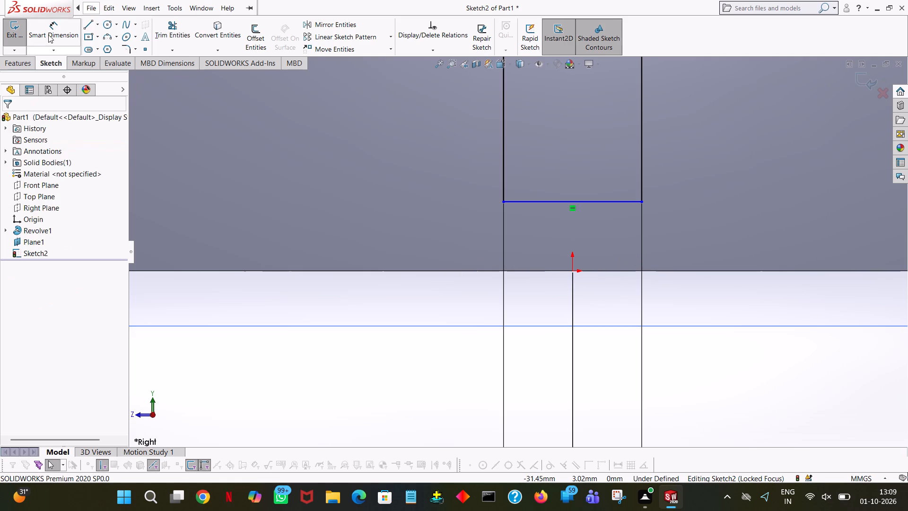
# Add a driven length dimension to the strip's lower horizontal line.
pyautogui.click(48, 35)
pyautogui.click(598, 199)
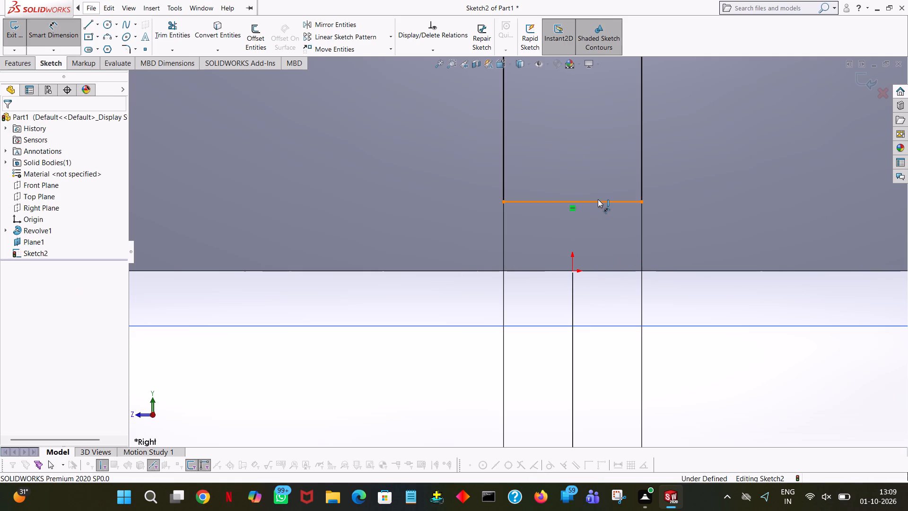
pyautogui.click(595, 288)
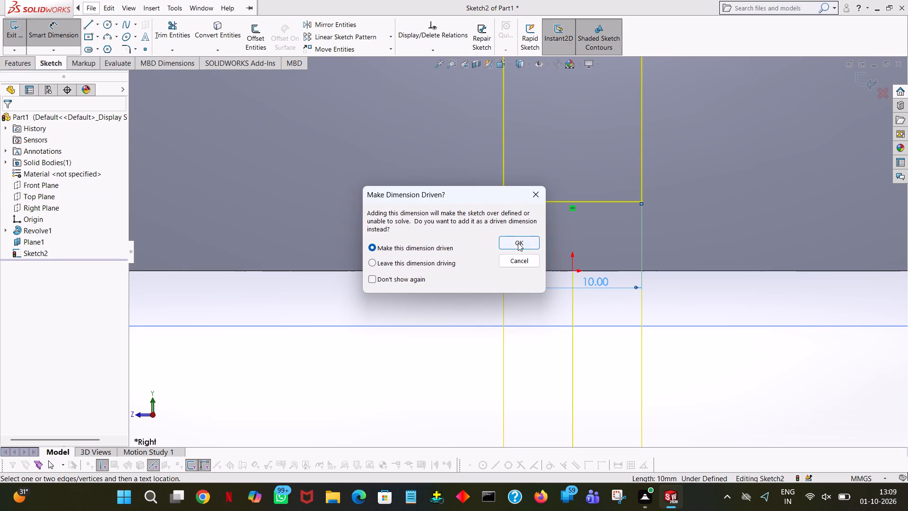
pyautogui.click(518, 243)
# Dimension the strip's lower horizontal line 5 mm above the origin.
pyautogui.click(582, 200)
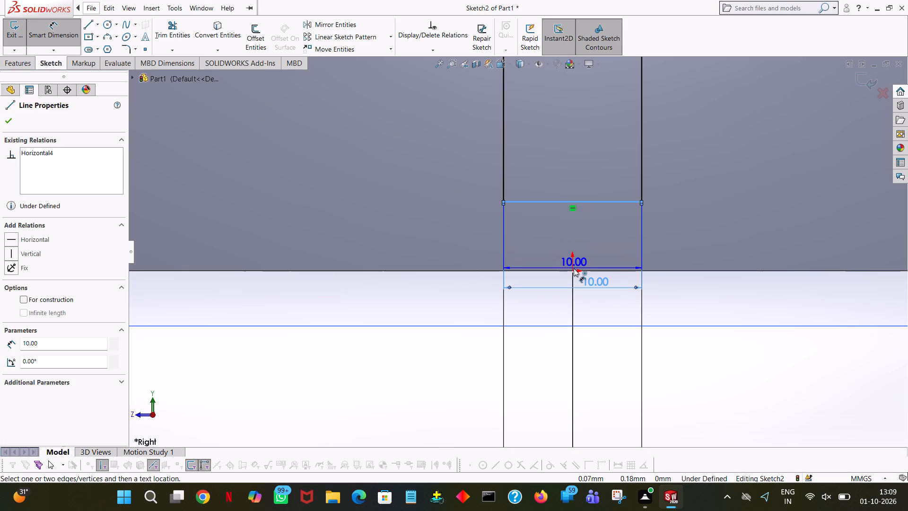
pyautogui.click(574, 271)
pyautogui.click(571, 306)
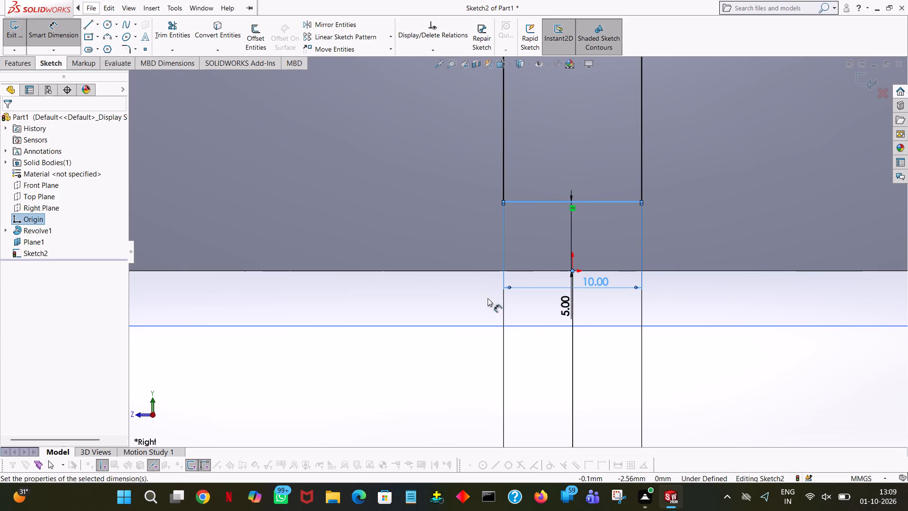
pyautogui.click(530, 289)
pyautogui.click(447, 305)
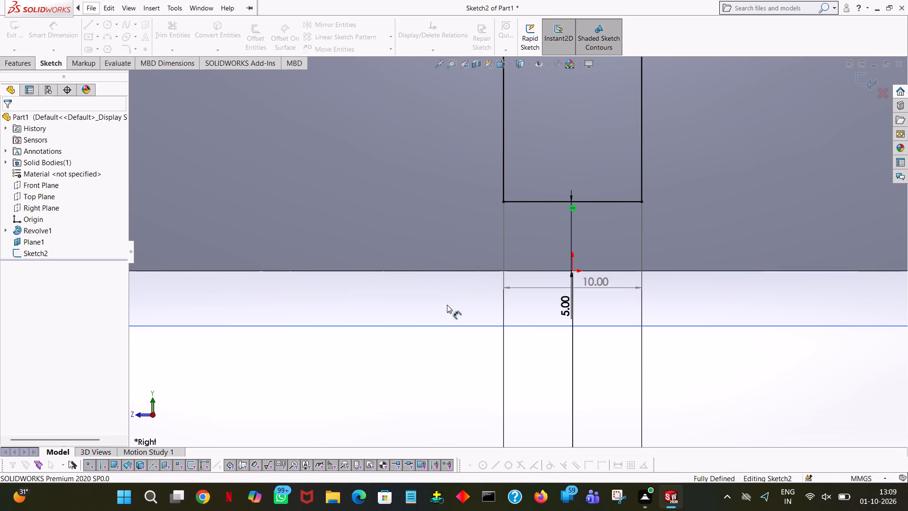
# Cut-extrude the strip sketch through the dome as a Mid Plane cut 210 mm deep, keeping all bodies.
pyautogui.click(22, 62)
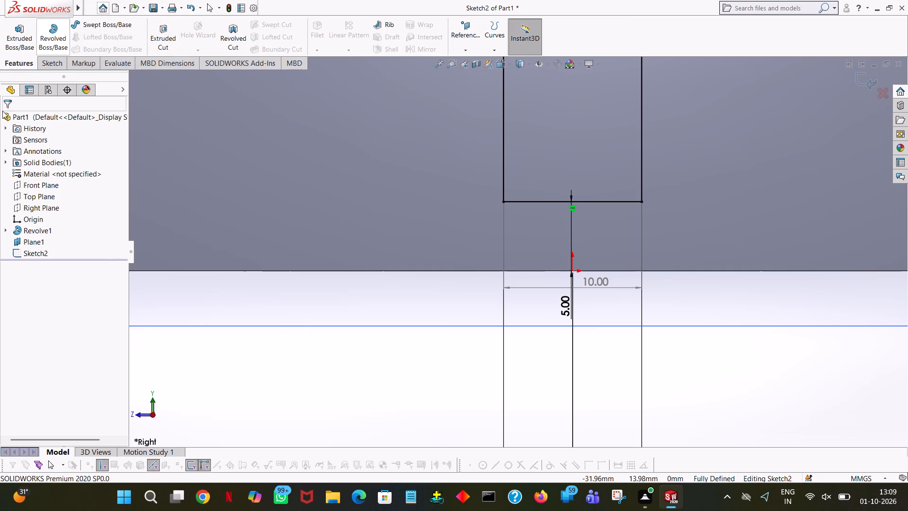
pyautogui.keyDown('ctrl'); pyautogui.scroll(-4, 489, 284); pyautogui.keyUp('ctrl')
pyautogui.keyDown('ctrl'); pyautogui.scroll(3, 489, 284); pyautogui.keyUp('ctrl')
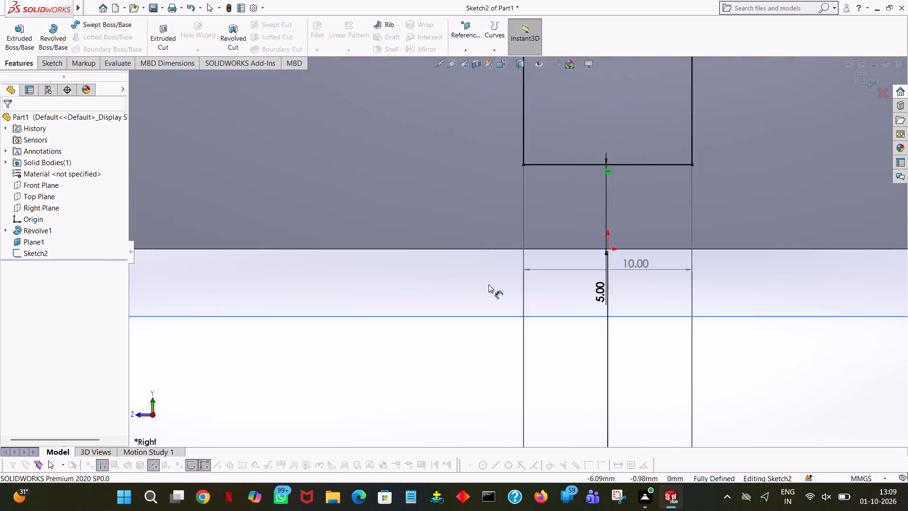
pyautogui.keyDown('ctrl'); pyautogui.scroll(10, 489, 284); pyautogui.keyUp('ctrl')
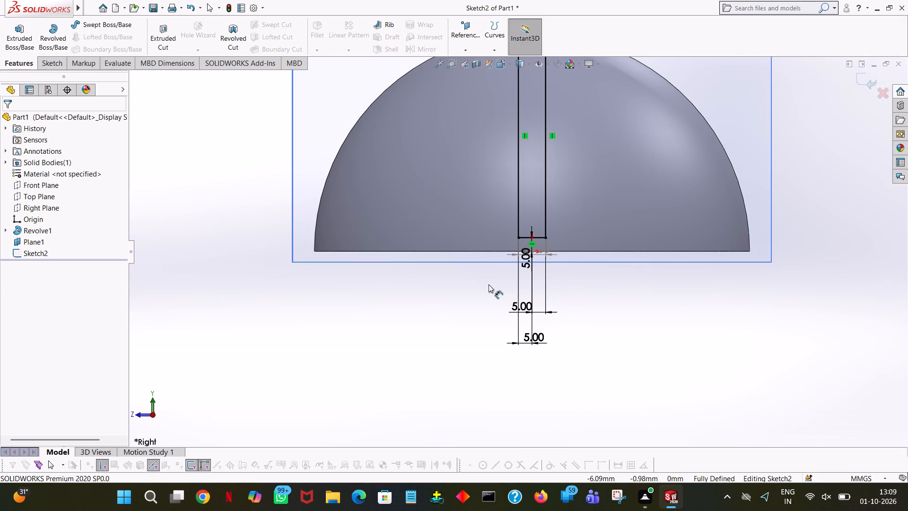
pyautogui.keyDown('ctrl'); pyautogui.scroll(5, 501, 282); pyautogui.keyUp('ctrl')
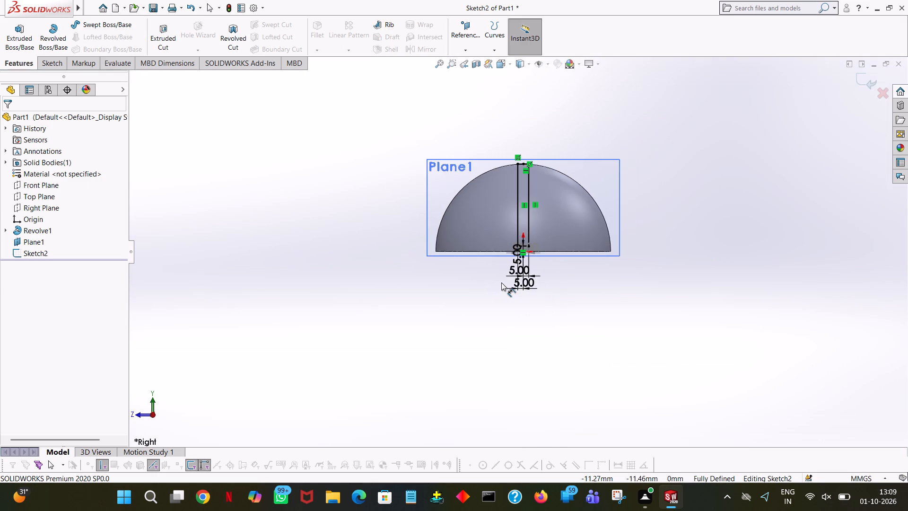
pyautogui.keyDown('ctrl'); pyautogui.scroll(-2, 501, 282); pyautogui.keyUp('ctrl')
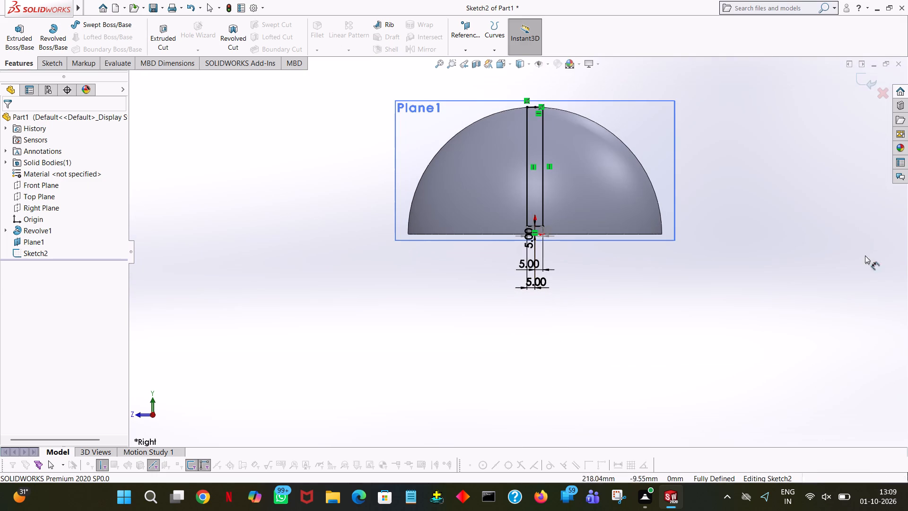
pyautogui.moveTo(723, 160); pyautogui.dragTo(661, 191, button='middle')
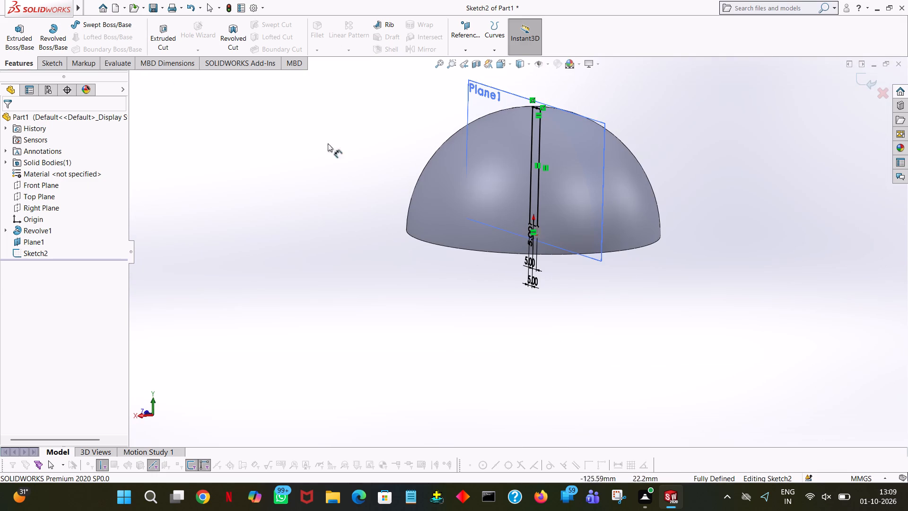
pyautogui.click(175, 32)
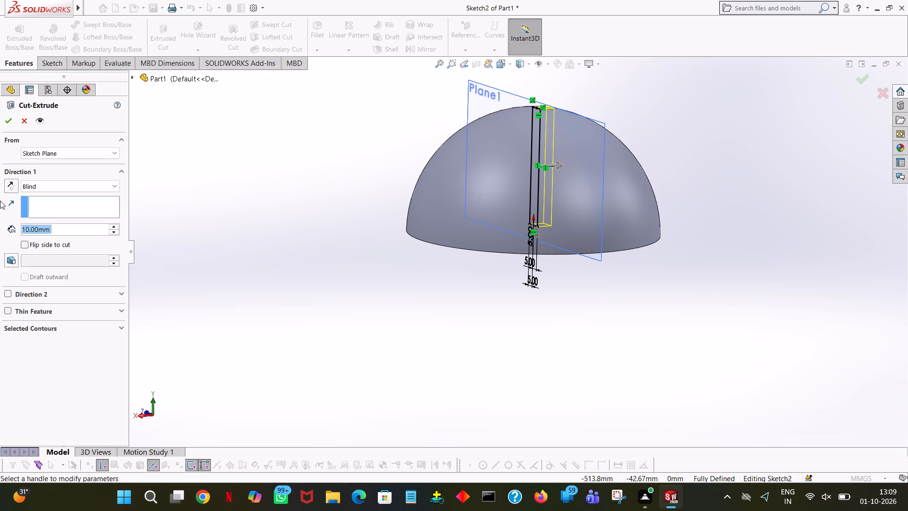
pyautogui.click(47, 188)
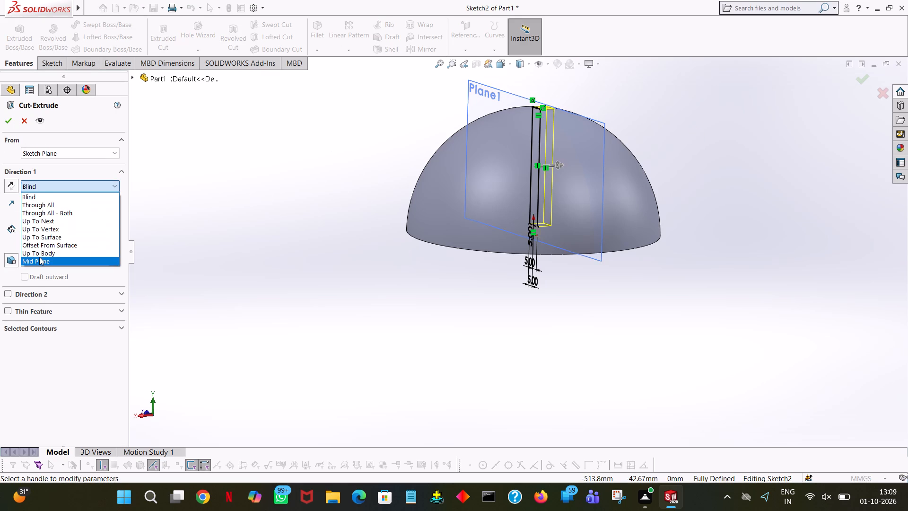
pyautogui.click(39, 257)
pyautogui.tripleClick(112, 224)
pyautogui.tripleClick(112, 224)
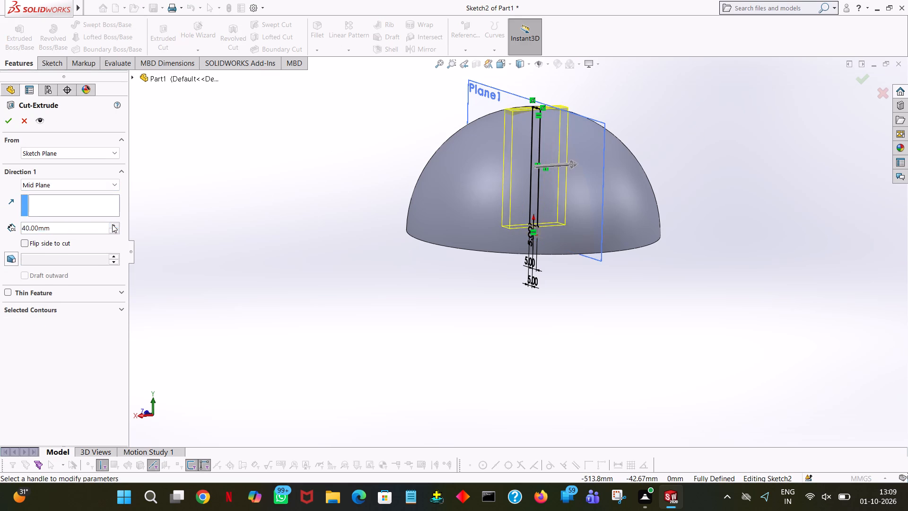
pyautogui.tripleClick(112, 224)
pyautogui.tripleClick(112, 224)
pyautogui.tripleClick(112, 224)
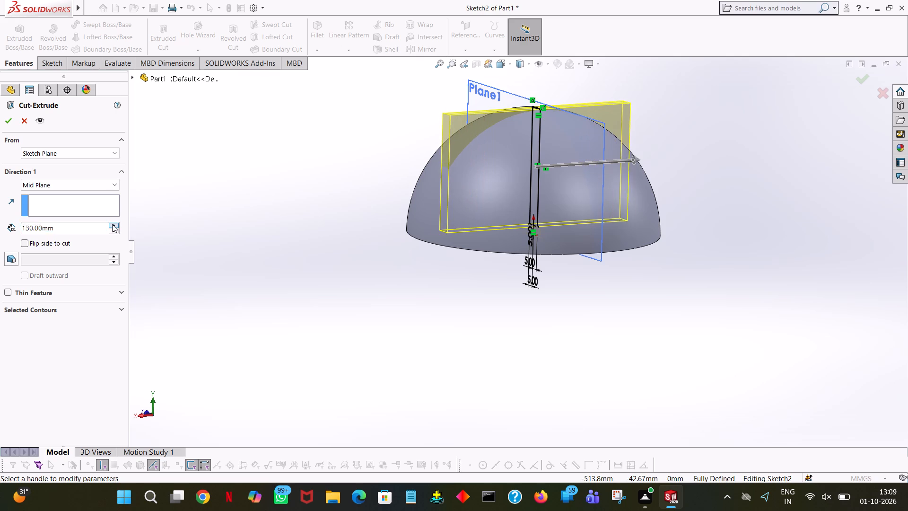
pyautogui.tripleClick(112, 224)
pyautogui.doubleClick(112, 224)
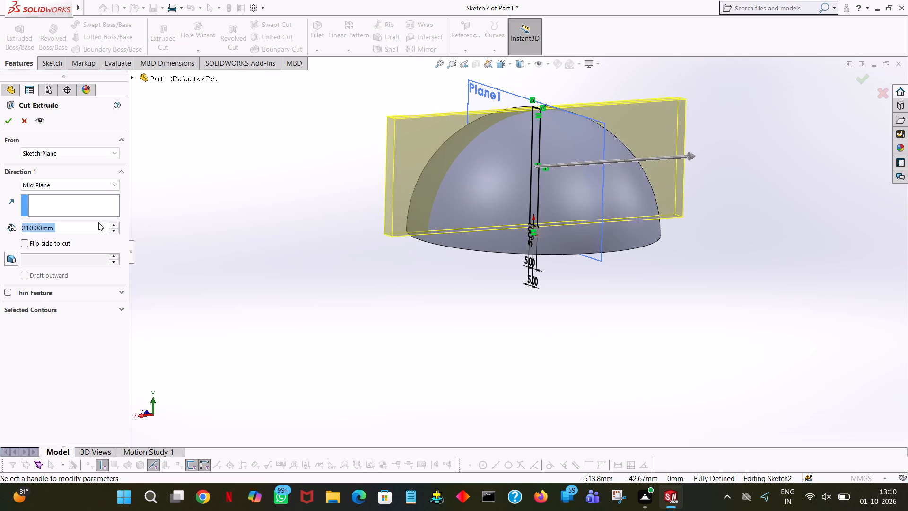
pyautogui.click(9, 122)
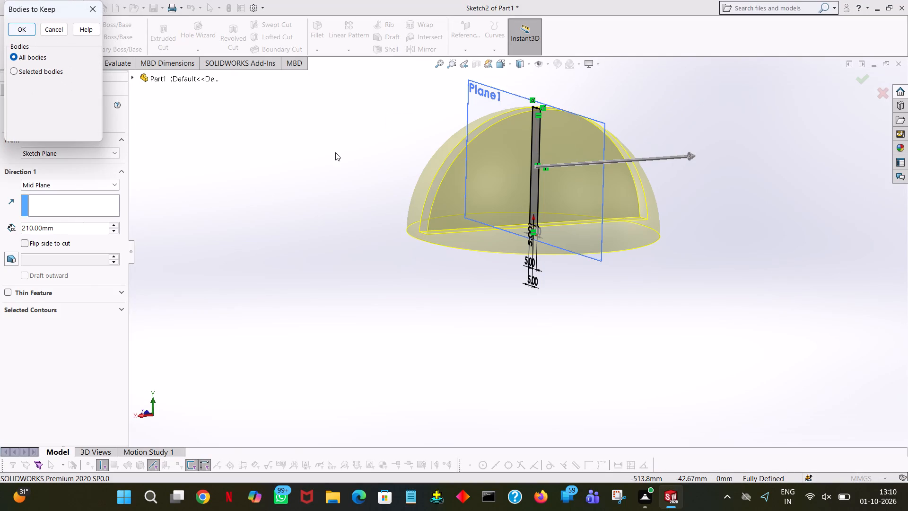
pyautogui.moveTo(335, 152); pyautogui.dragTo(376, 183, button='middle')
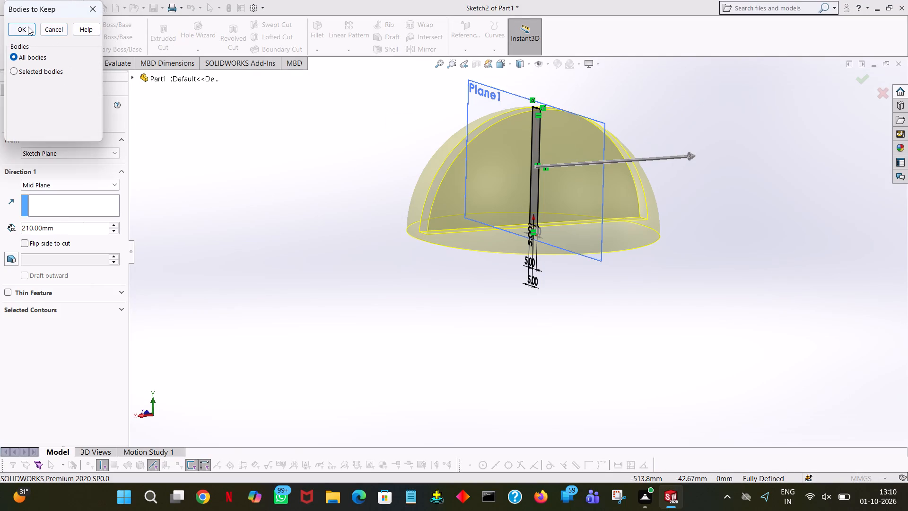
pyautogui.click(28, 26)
# Examine the slot cut from several angles, including close up at the top of the dome.
pyautogui.moveTo(273, 176); pyautogui.dragTo(348, 187, button='middle')
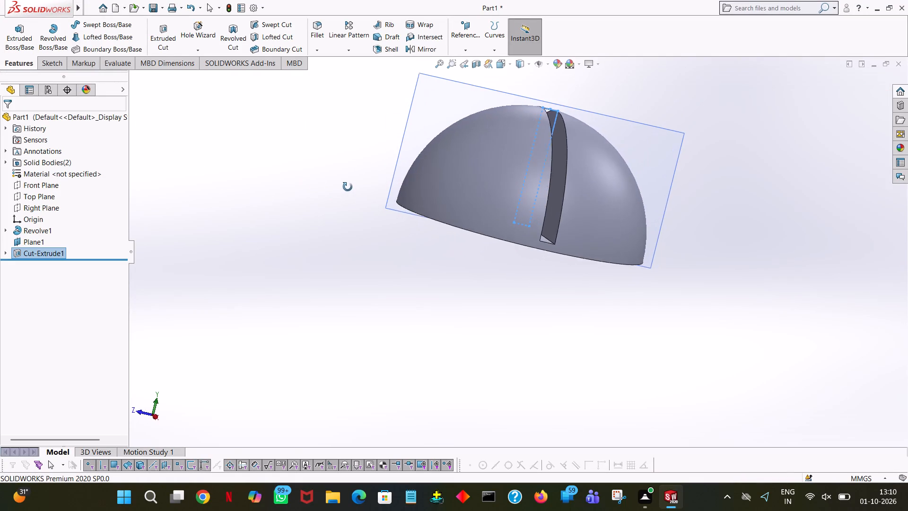
pyautogui.moveTo(348, 187); pyautogui.dragTo(342, 228, button='middle')
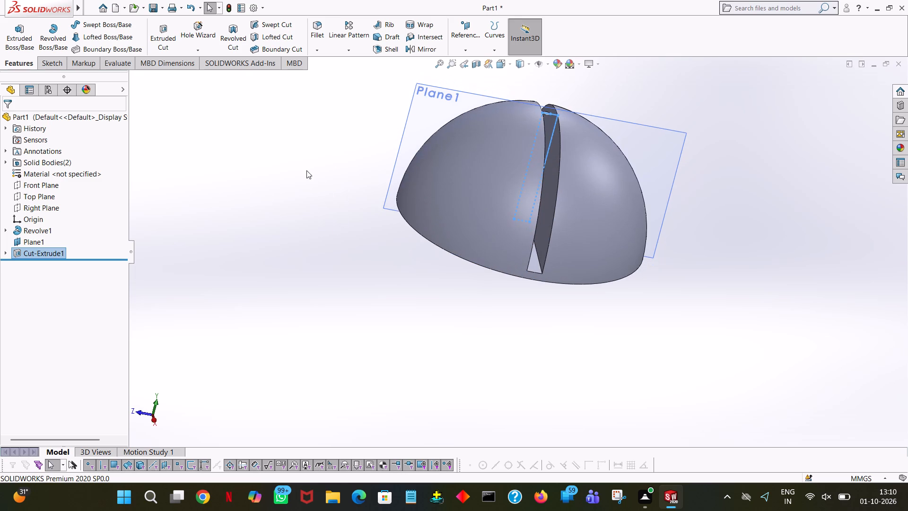
pyautogui.click(306, 169)
pyautogui.moveTo(728, 209); pyautogui.dragTo(734, 201, button='middle')
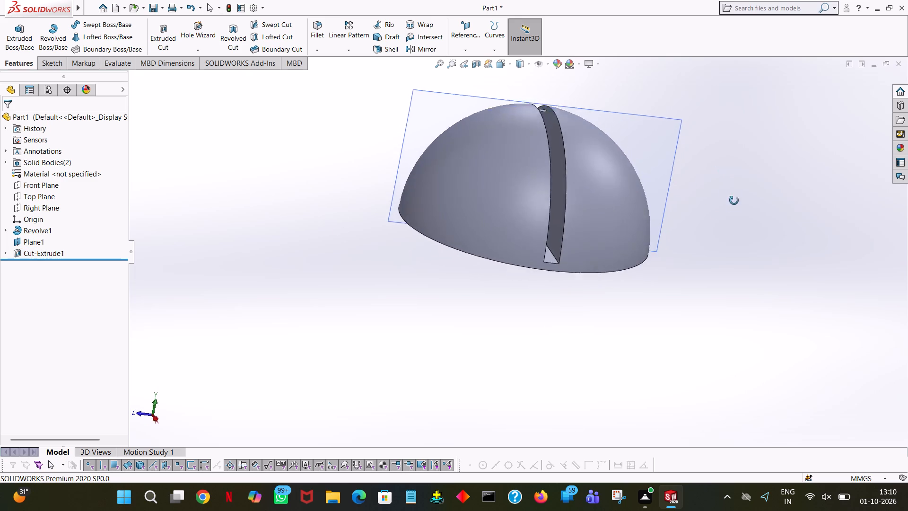
pyautogui.moveTo(734, 201); pyautogui.dragTo(712, 367, button='middle')
pyautogui.middleClick(713, 364)
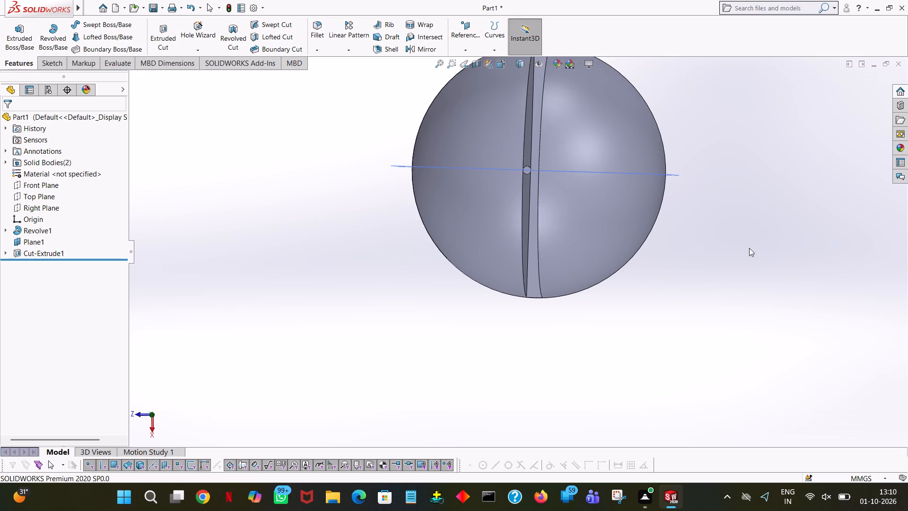
pyautogui.click(749, 248)
pyautogui.keyDown('ctrl'); pyautogui.scroll(-6, 749, 248); pyautogui.keyUp('ctrl')
pyautogui.keyDown('ctrl'); pyautogui.scroll(6, 749, 248); pyautogui.keyUp('ctrl')
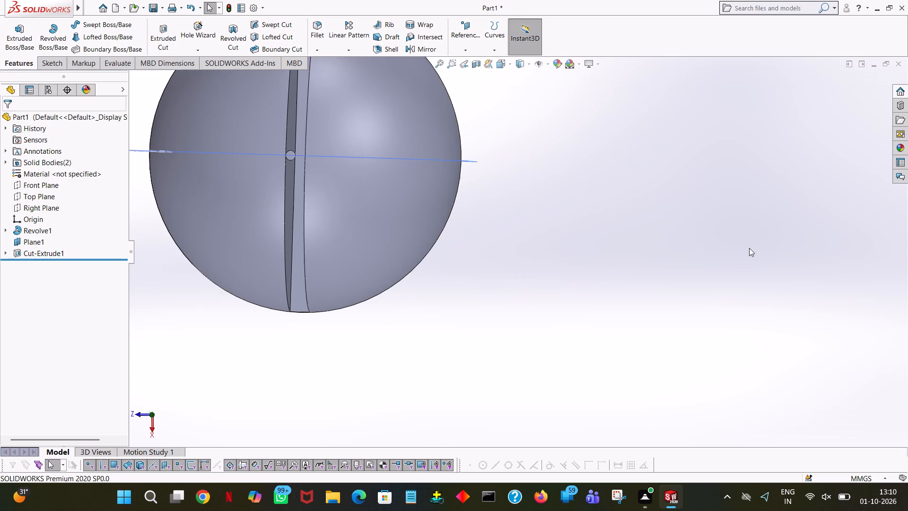
pyautogui.keyDown('ctrl'); pyautogui.scroll(-2, 306, 184); pyautogui.keyUp('ctrl')
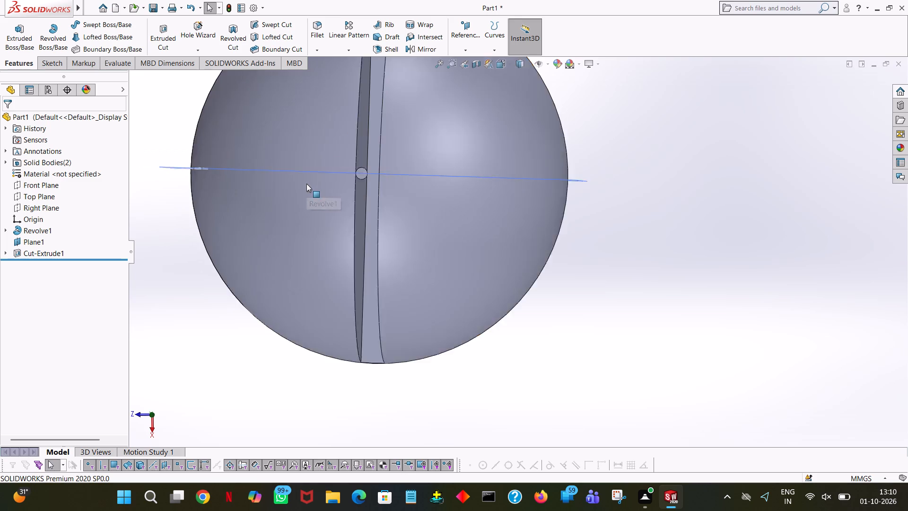
pyautogui.keyDown('ctrl'); pyautogui.scroll(-2, 306, 184); pyautogui.keyUp('ctrl')
pyautogui.keyDown('ctrl'); pyautogui.scroll(-3, 407, 203); pyautogui.keyUp('ctrl')
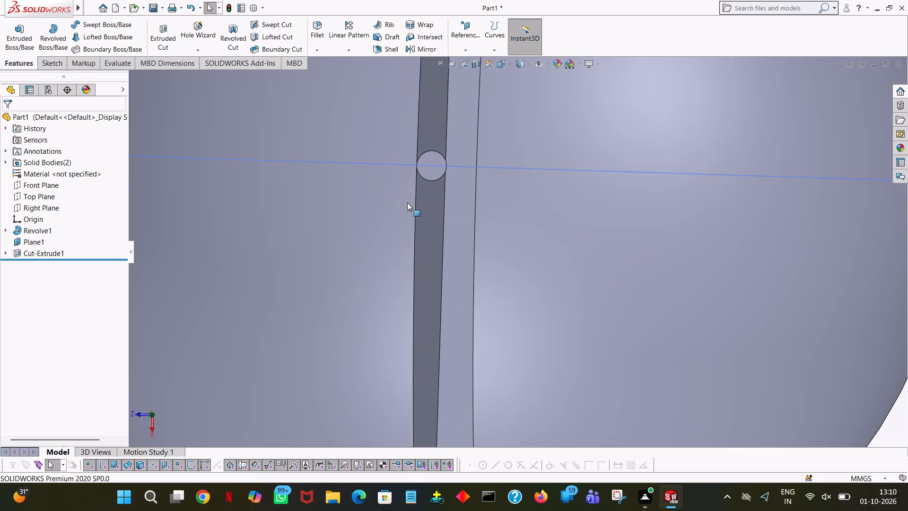
pyautogui.moveTo(571, 182); pyautogui.dragTo(607, 57, button='middle')
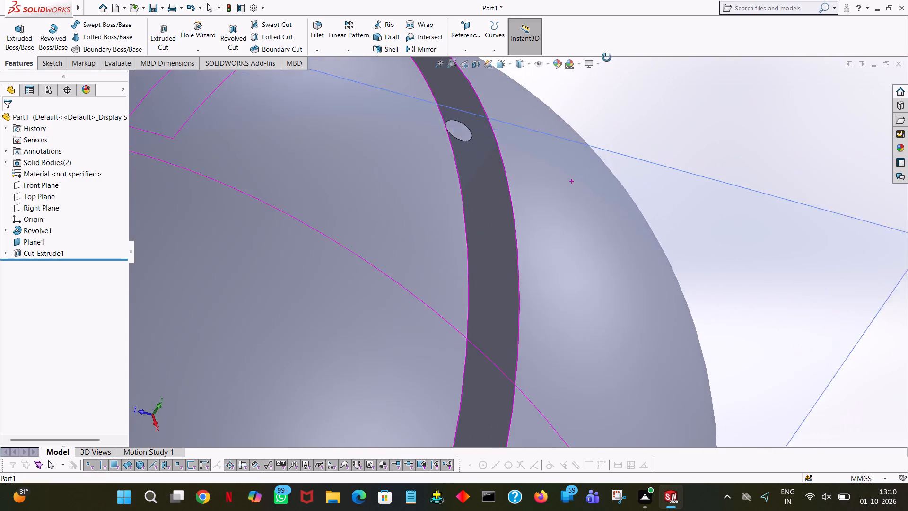
pyautogui.moveTo(607, 57); pyautogui.dragTo(581, 0, button='middle')
pyautogui.click(621, 111)
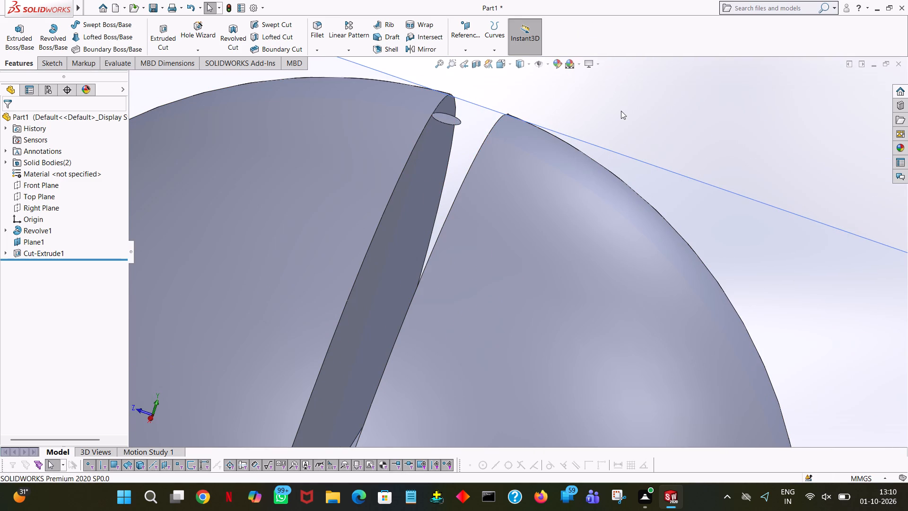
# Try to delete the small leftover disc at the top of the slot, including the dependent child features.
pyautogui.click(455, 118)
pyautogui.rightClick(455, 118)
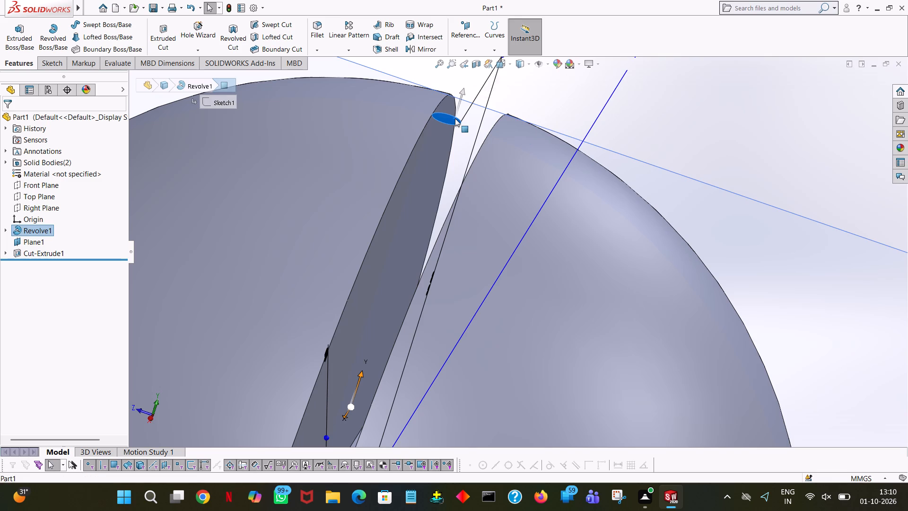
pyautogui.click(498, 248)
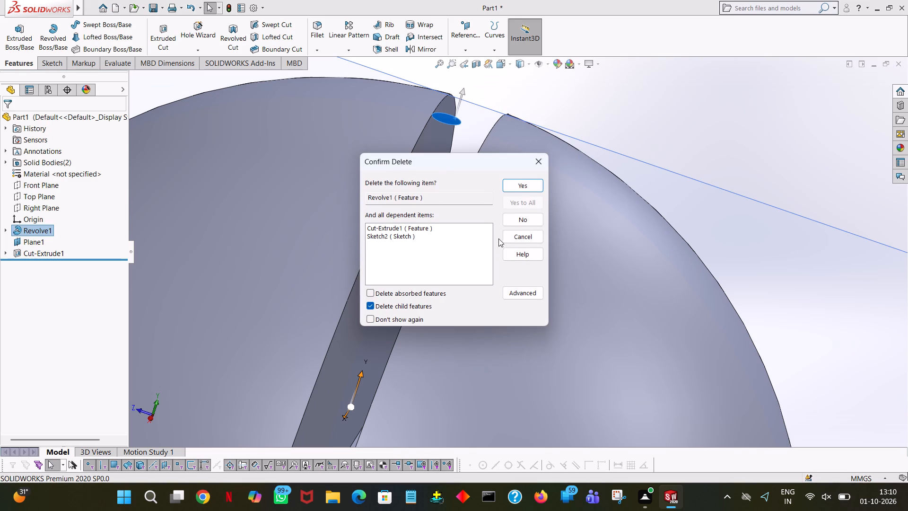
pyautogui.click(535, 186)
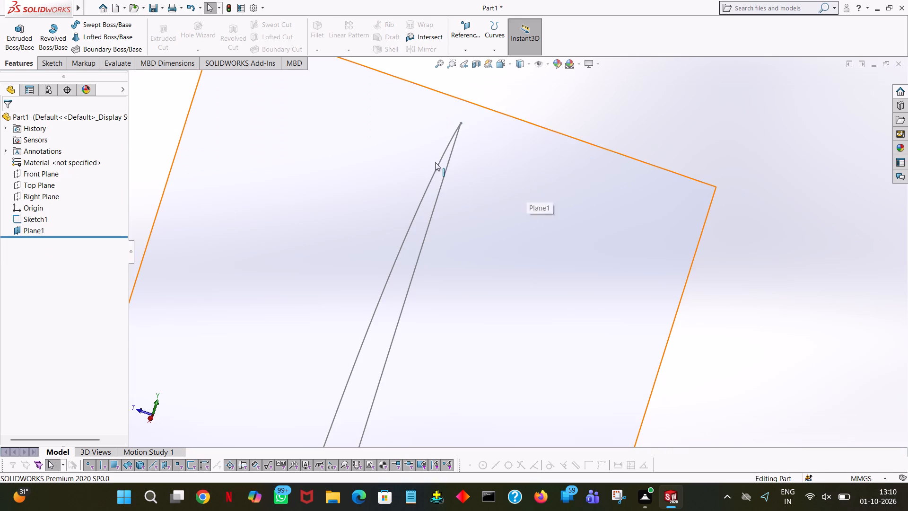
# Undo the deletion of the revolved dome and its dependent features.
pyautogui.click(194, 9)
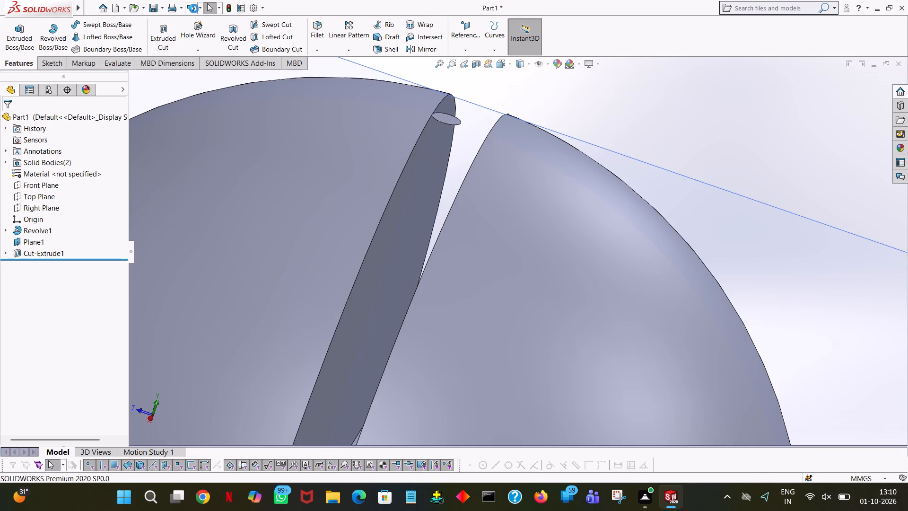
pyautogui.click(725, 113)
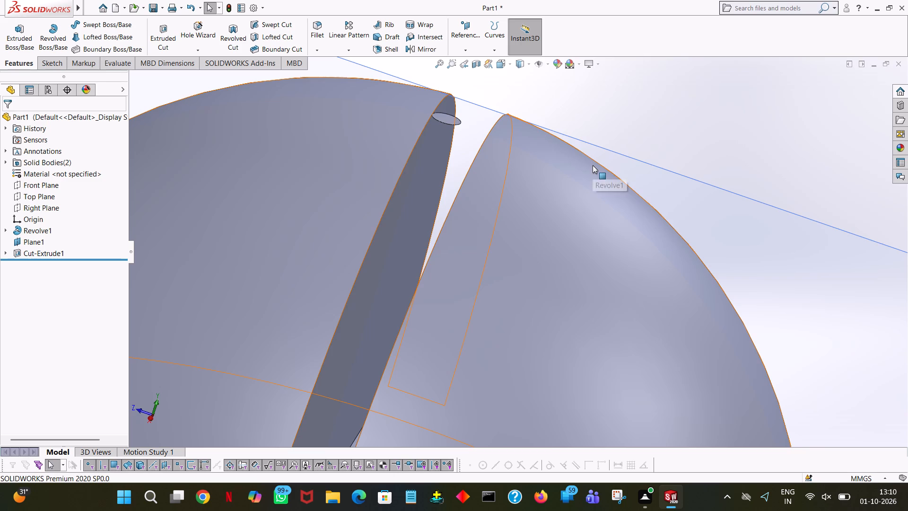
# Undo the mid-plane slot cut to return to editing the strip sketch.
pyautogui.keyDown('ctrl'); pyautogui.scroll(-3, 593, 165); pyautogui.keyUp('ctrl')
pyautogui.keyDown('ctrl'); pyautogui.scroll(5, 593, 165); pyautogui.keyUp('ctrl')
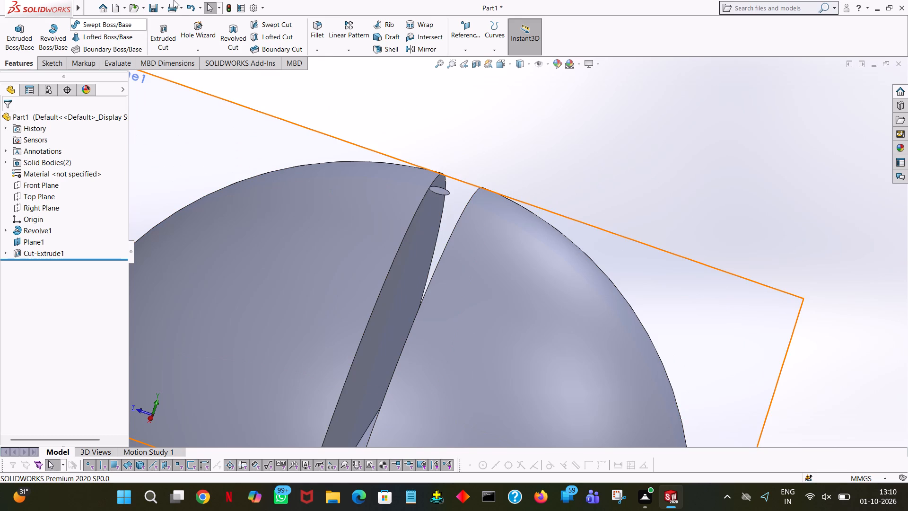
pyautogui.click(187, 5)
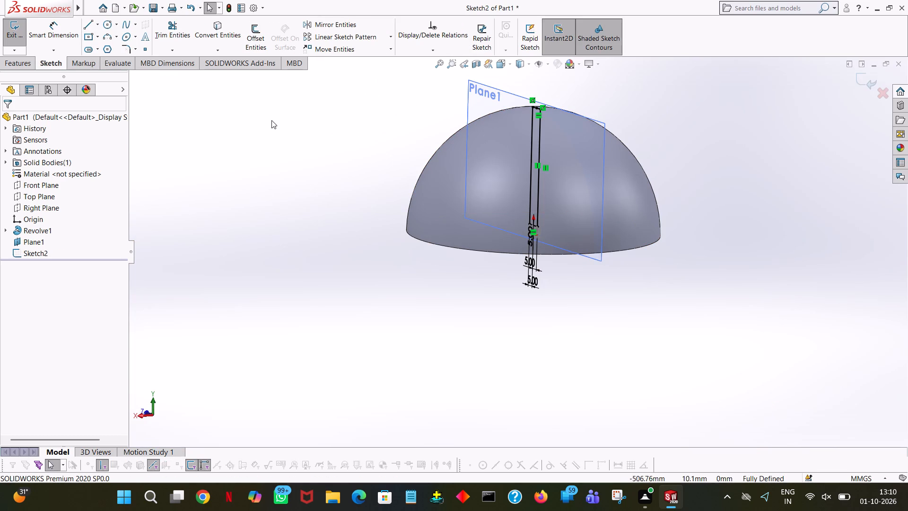
# Sketch a 5 mm line down the strip's side from its top corner, and a horizontal line from there across to the other side.
pyautogui.click(532, 63)
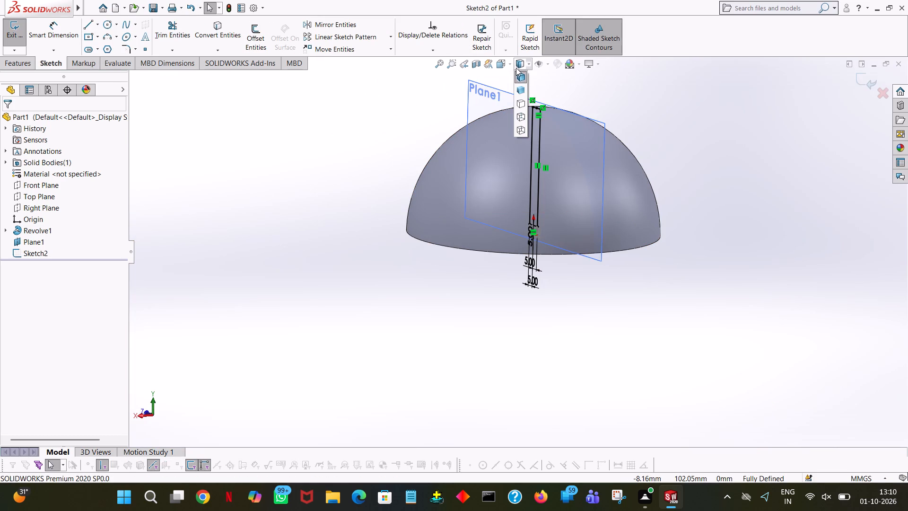
pyautogui.click(512, 60)
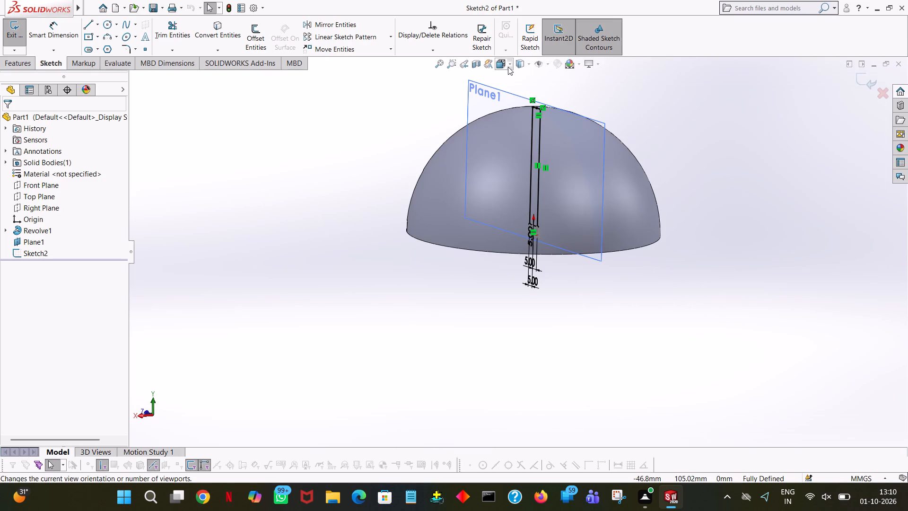
pyautogui.click(508, 67)
pyautogui.click(556, 119)
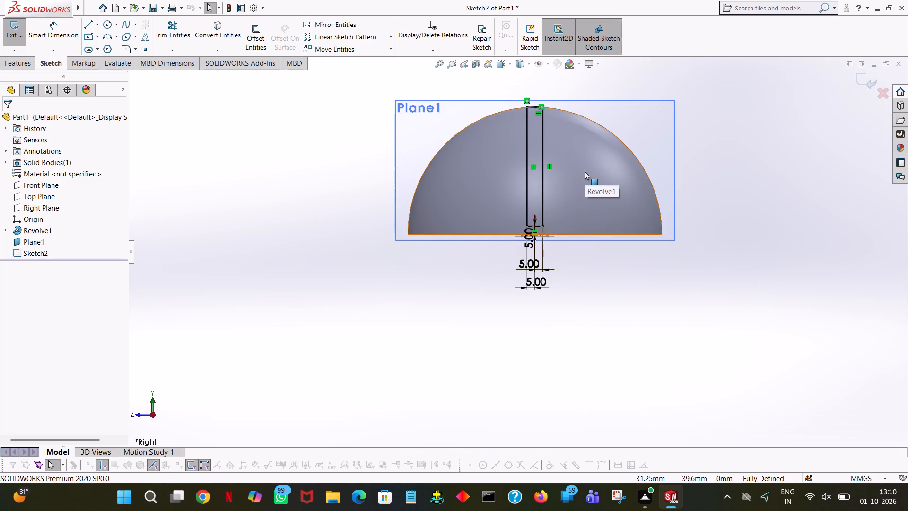
pyautogui.keyDown('ctrl'); pyautogui.scroll(-3, 585, 171); pyautogui.keyUp('ctrl')
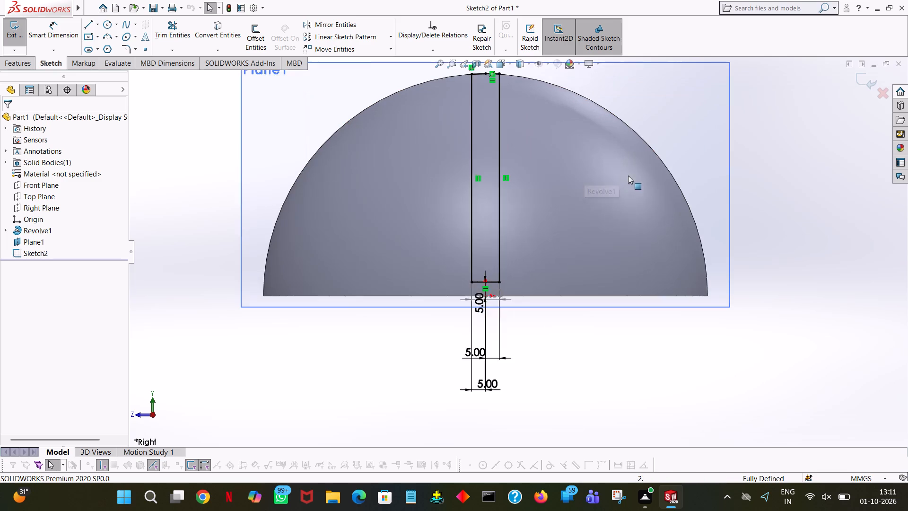
pyautogui.keyDown('ctrl'); pyautogui.scroll(-2, 628, 176); pyautogui.keyUp('ctrl')
pyautogui.keyDown('ctrl'); pyautogui.moveTo(550, 141); pyautogui.dragTo(564, 244, button='middle'); pyautogui.keyUp('ctrl')
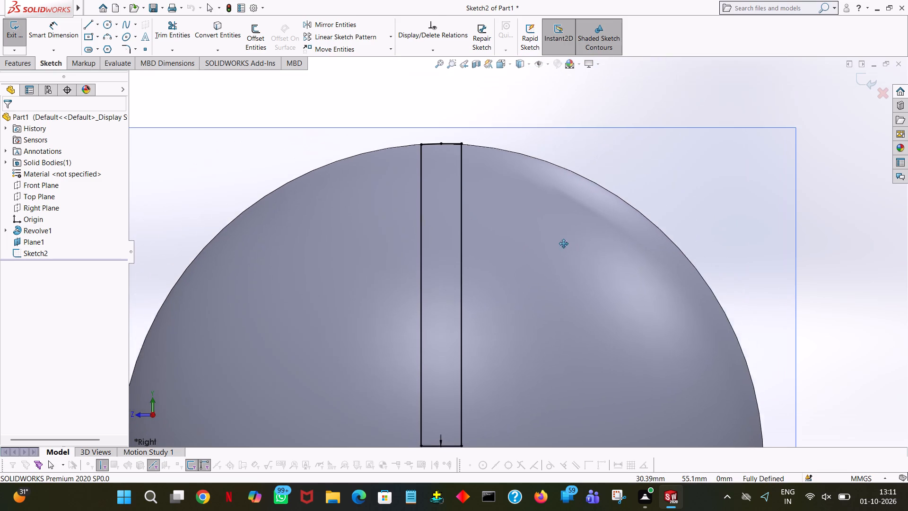
pyautogui.keyDown('ctrl'); pyautogui.moveTo(564, 244); pyautogui.dragTo(565, 280, button='middle'); pyautogui.keyUp('ctrl')
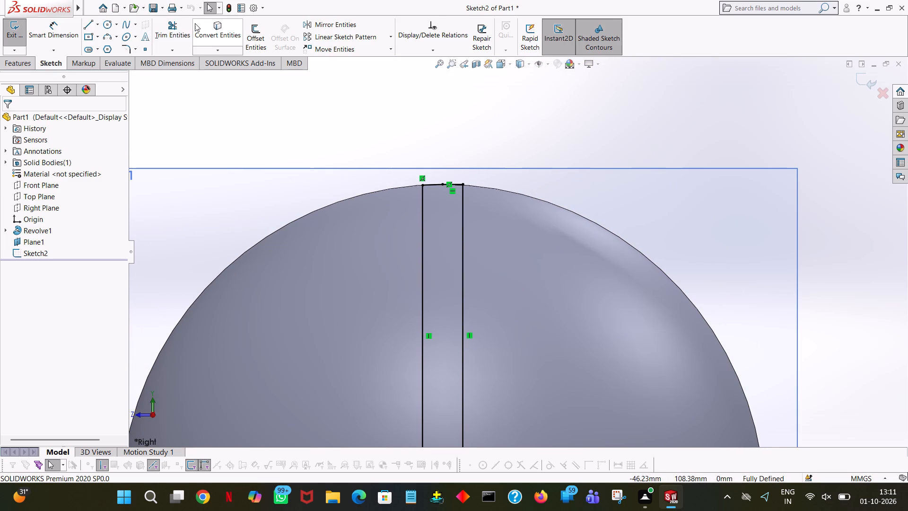
pyautogui.click(182, 28)
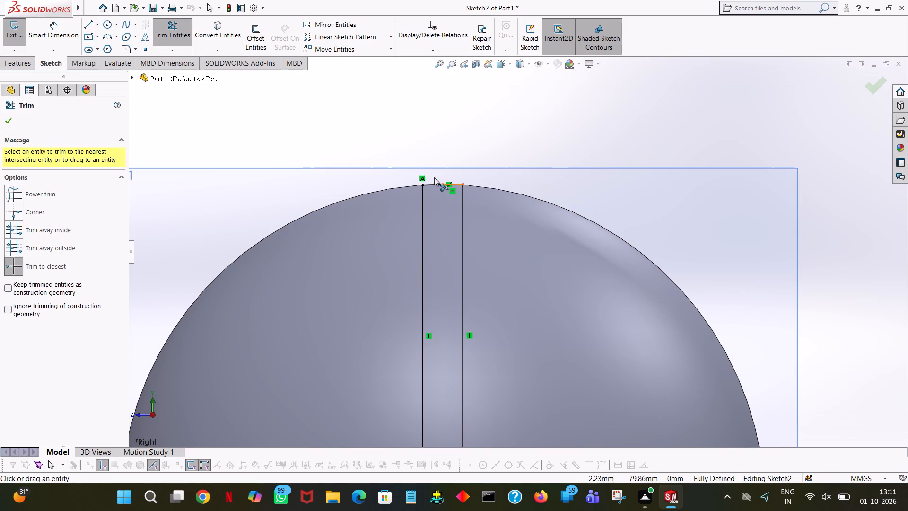
pyautogui.click(82, 27)
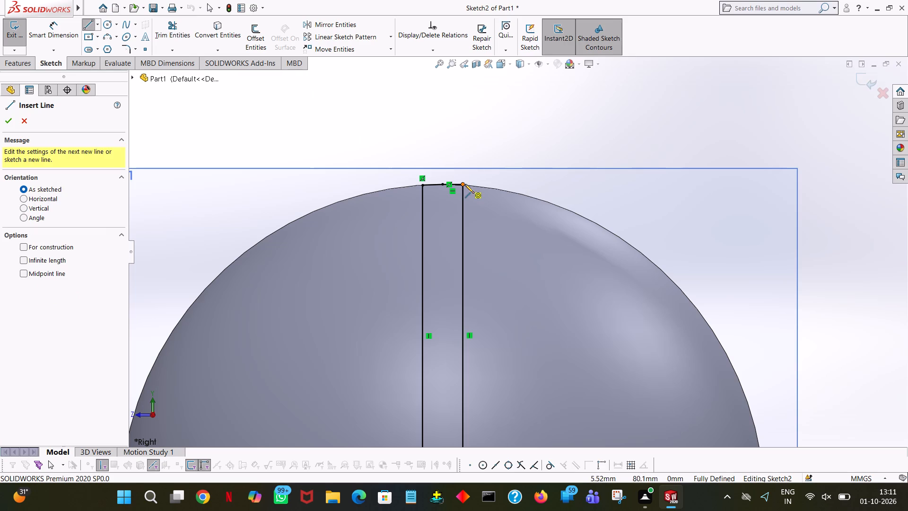
pyautogui.click(464, 183)
pyautogui.click(463, 207)
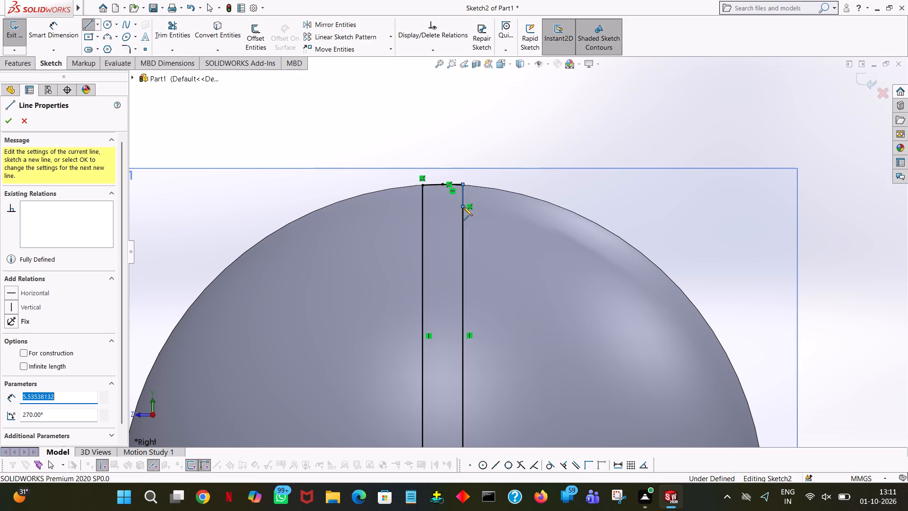
pyautogui.press('5')
pyautogui.press('Return')
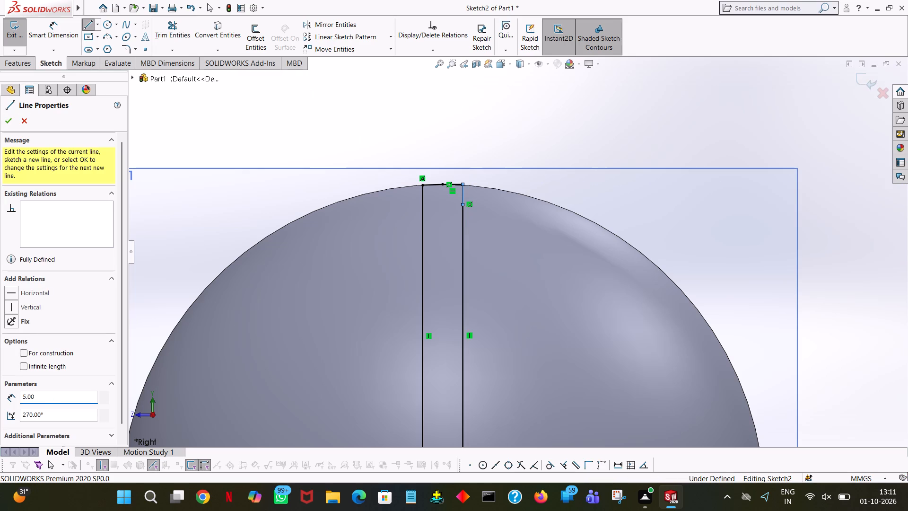
pyautogui.click(422, 203)
pyautogui.rightClick(422, 203)
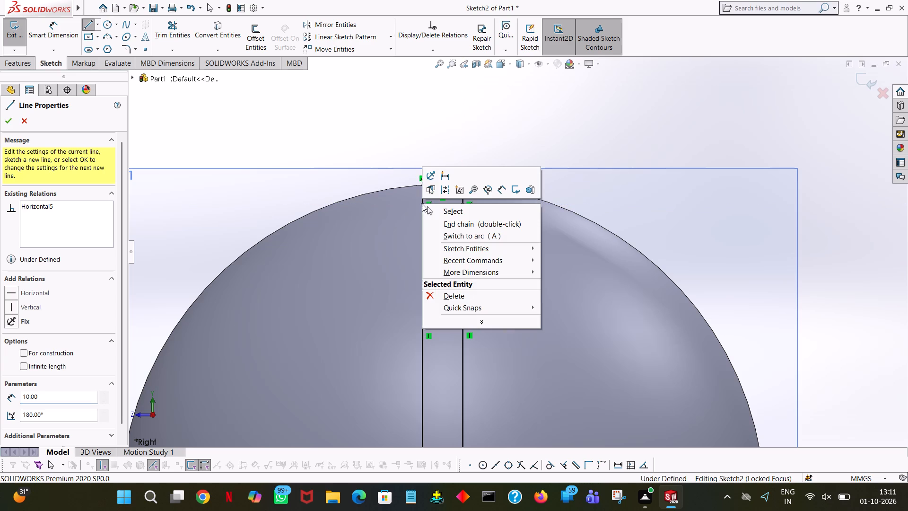
pyautogui.click(446, 211)
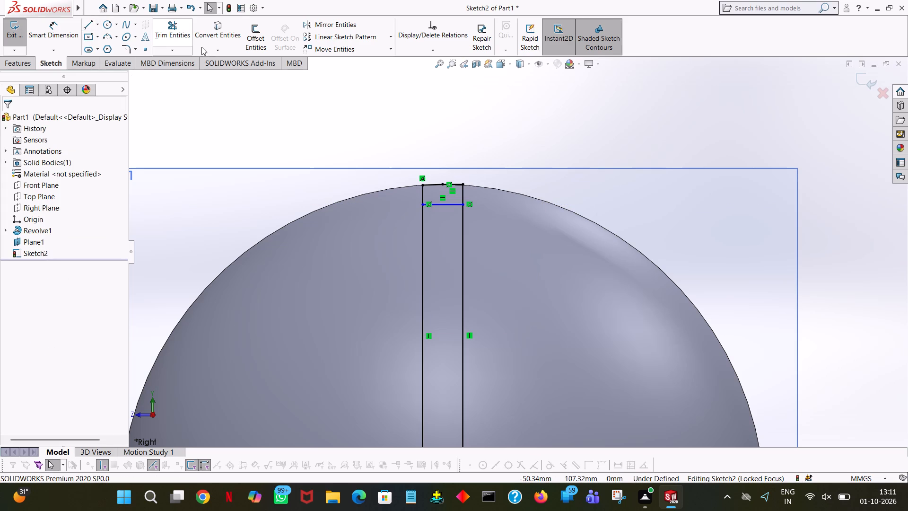
# Trim away the strip's old top edges and the side segments above the new horizontal line.
pyautogui.click(182, 32)
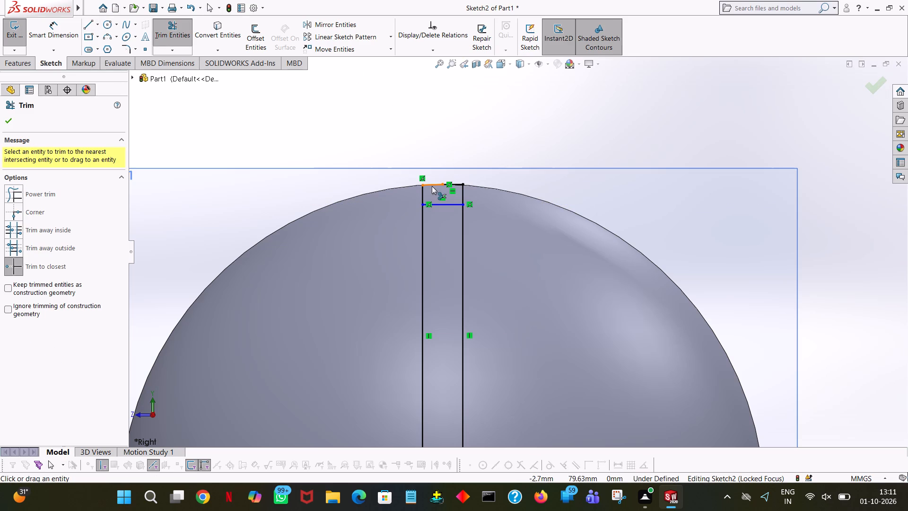
pyautogui.click(432, 186)
pyautogui.click(424, 188)
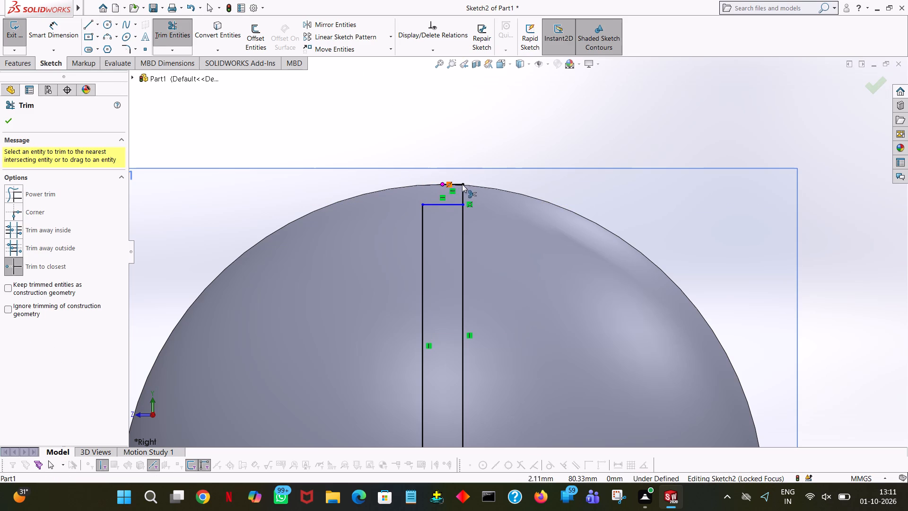
pyautogui.click(456, 183)
pyautogui.click(462, 191)
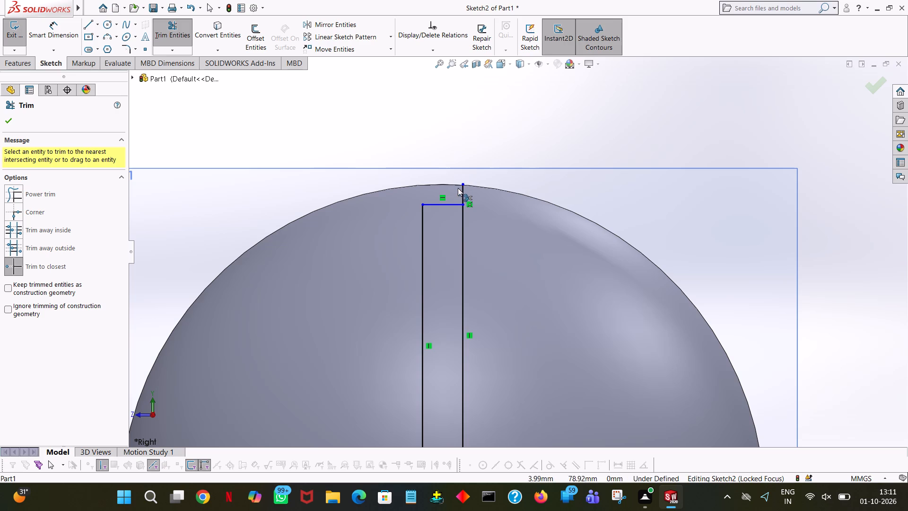
pyautogui.click(465, 192)
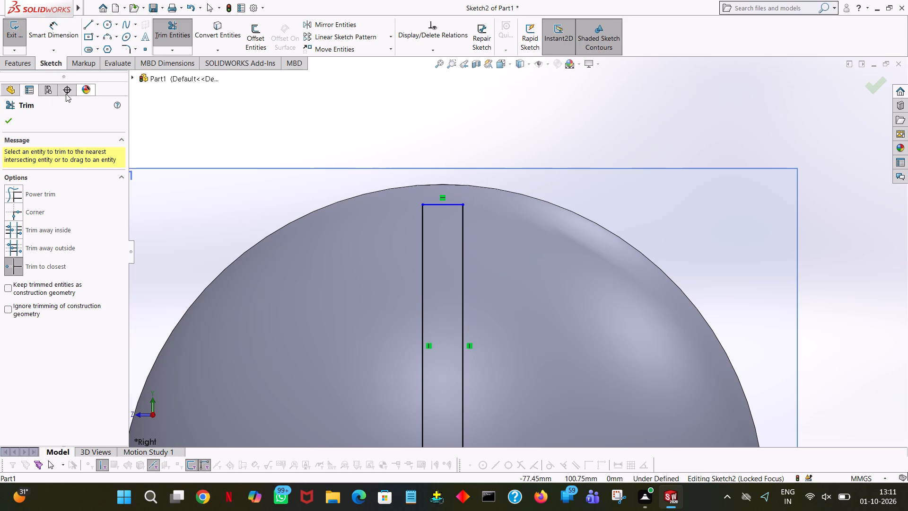
pyautogui.click(11, 115)
# Dimension the strip's new top line relative to the dome's arc, accepting 75 mm.
pyautogui.click(53, 42)
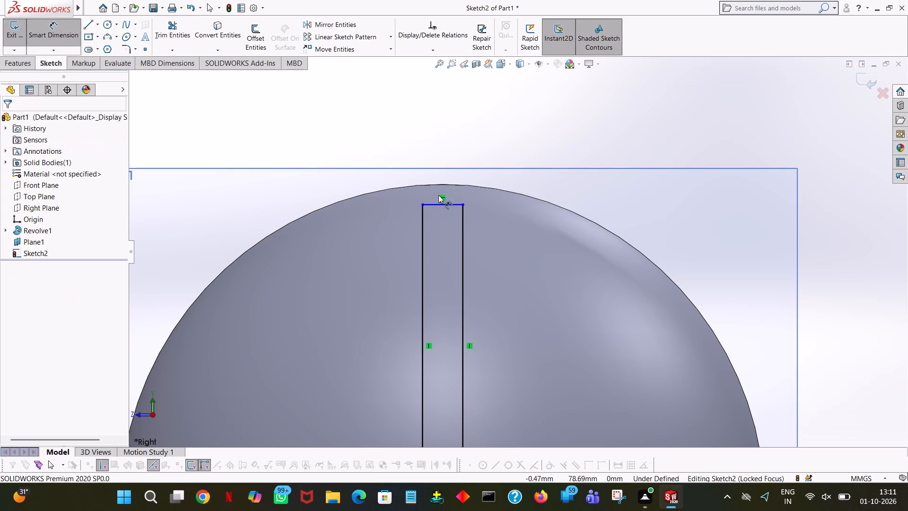
pyautogui.click(443, 203)
pyautogui.click(449, 140)
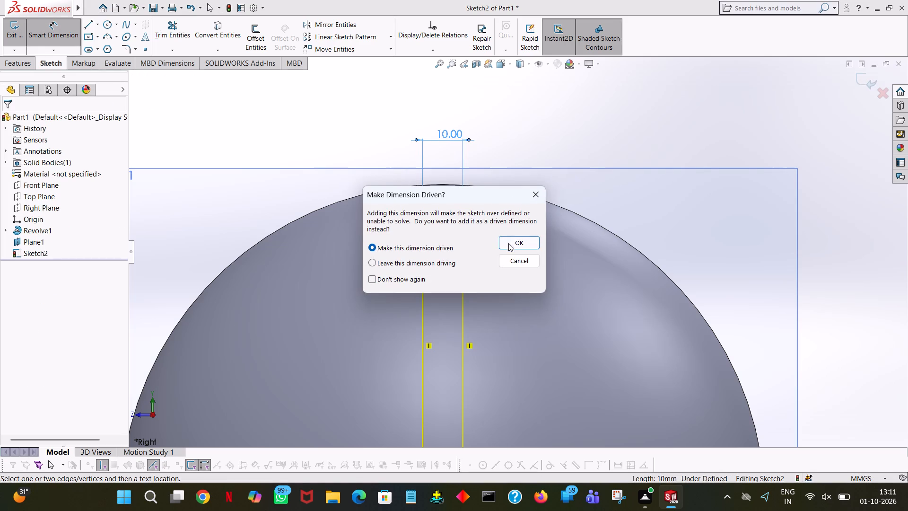
pyautogui.click(513, 260)
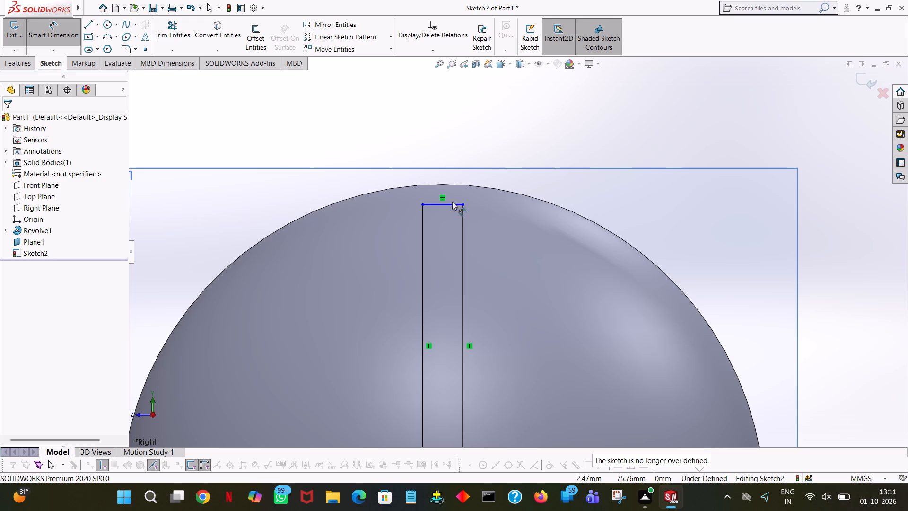
pyautogui.click(452, 203)
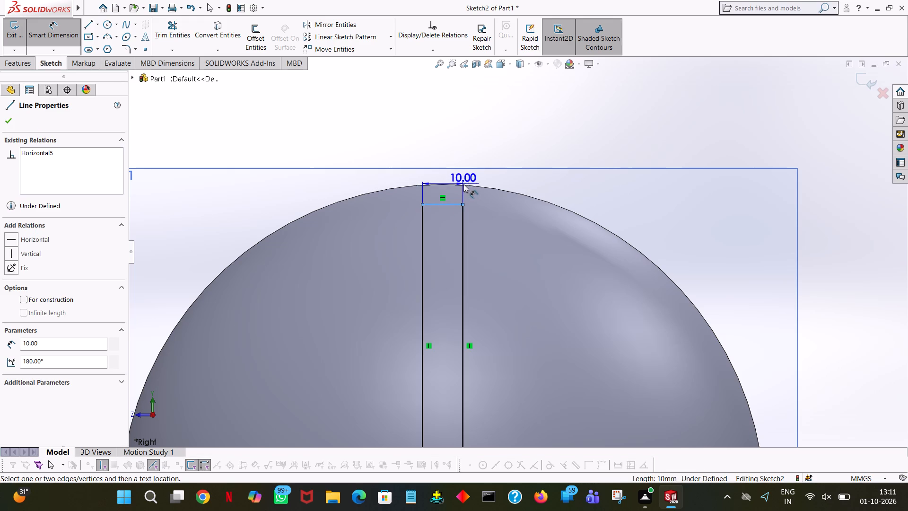
pyautogui.click(464, 185)
pyautogui.click(466, 127)
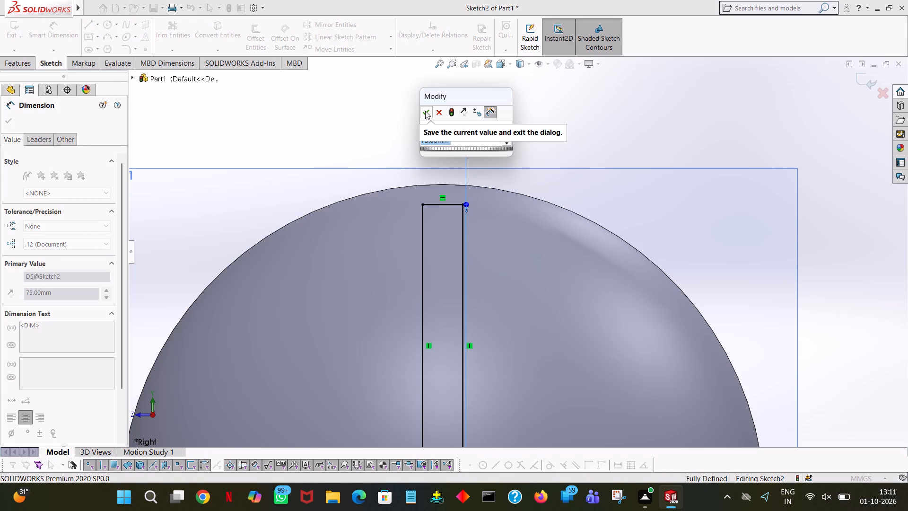
pyautogui.click(425, 111)
pyautogui.click(631, 122)
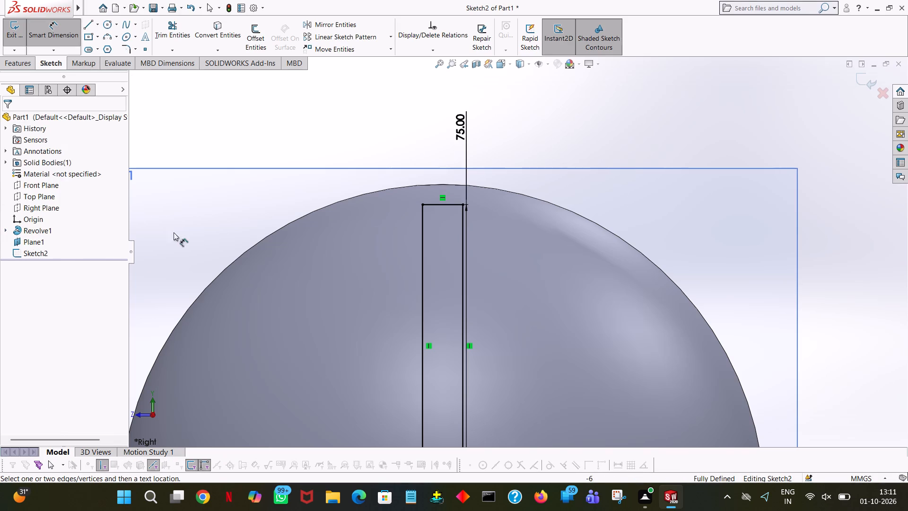
# Cut-extrude the shortened strip profile through the dome as Mid Plane with a 210 mm depth.
pyautogui.click(24, 65)
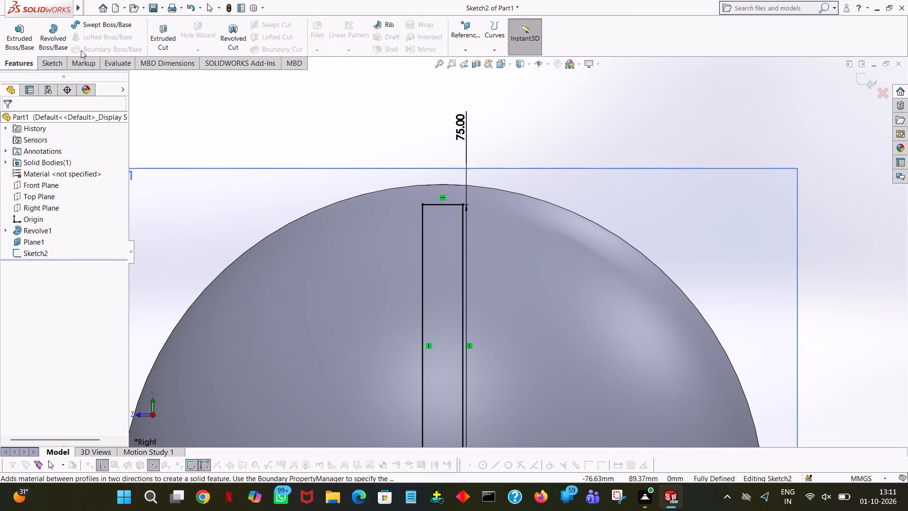
pyautogui.click(164, 37)
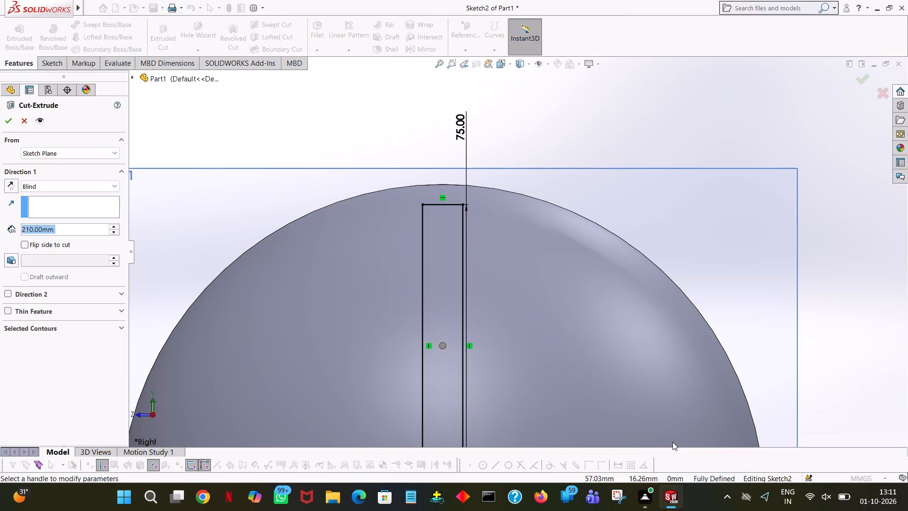
pyautogui.keyDown('ctrl'); pyautogui.scroll(-5, 589, 491); pyautogui.keyUp('ctrl')
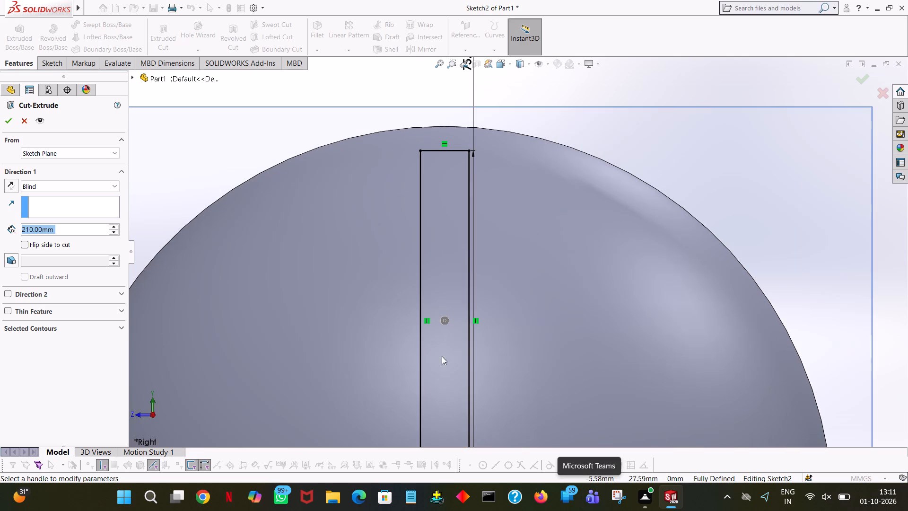
pyautogui.click(449, 287)
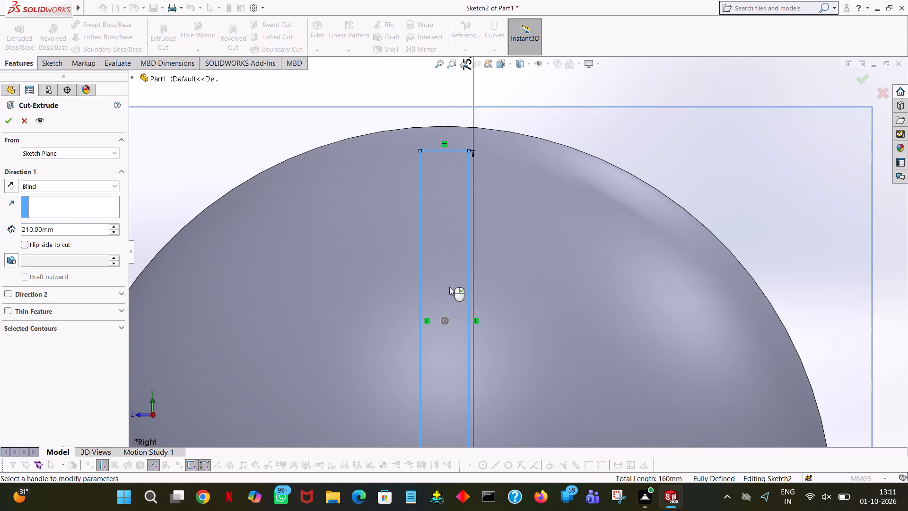
pyautogui.keyDown('ctrl'); pyautogui.scroll(-2, 449, 287); pyautogui.keyUp('ctrl')
pyautogui.keyDown('ctrl'); pyautogui.scroll(9, 449, 287); pyautogui.keyUp('ctrl')
pyautogui.moveTo(564, 320); pyautogui.dragTo(526, 326, button='middle')
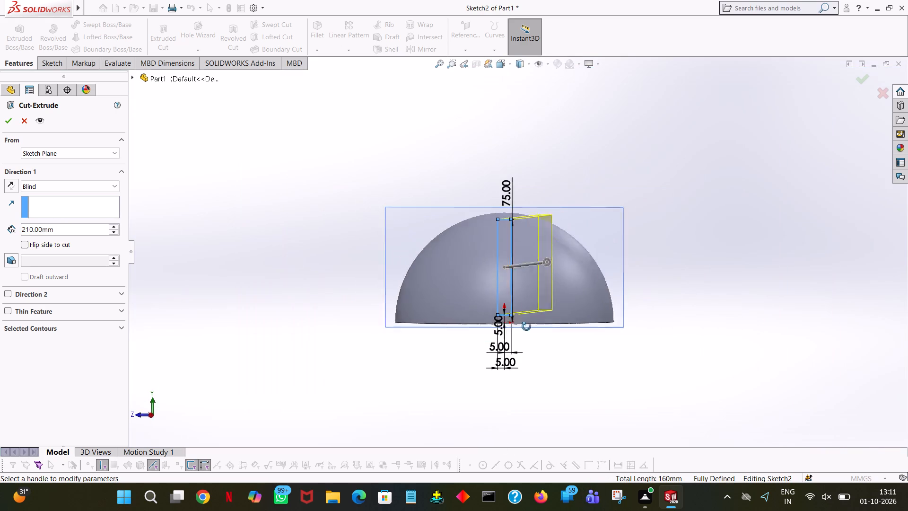
pyautogui.moveTo(526, 326); pyautogui.dragTo(488, 322, button='middle')
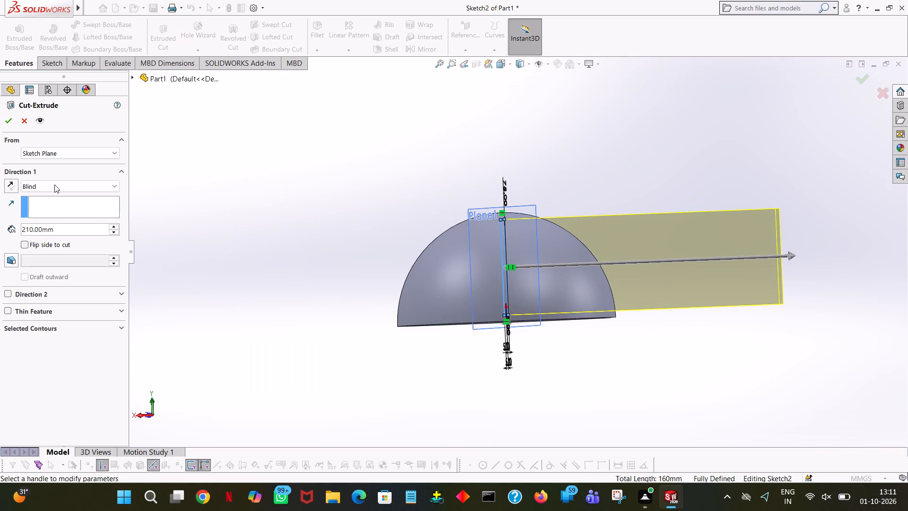
pyautogui.click(55, 187)
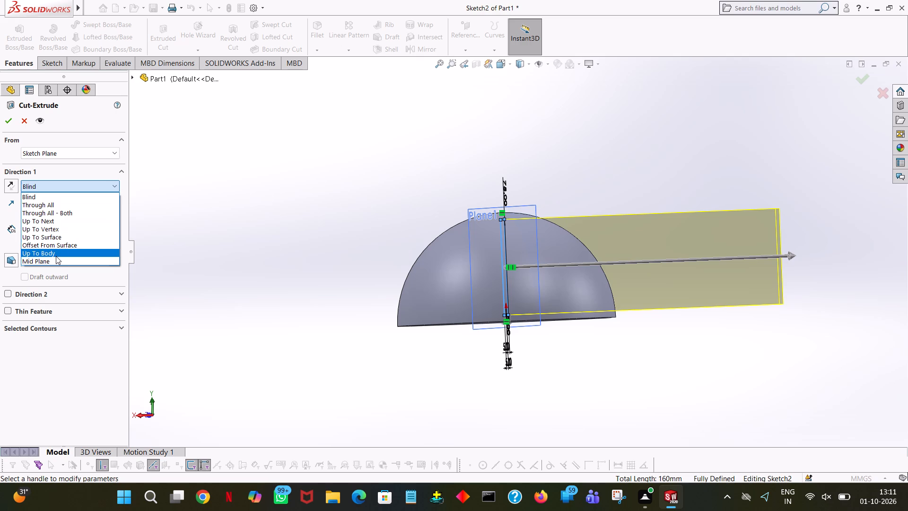
pyautogui.click(55, 264)
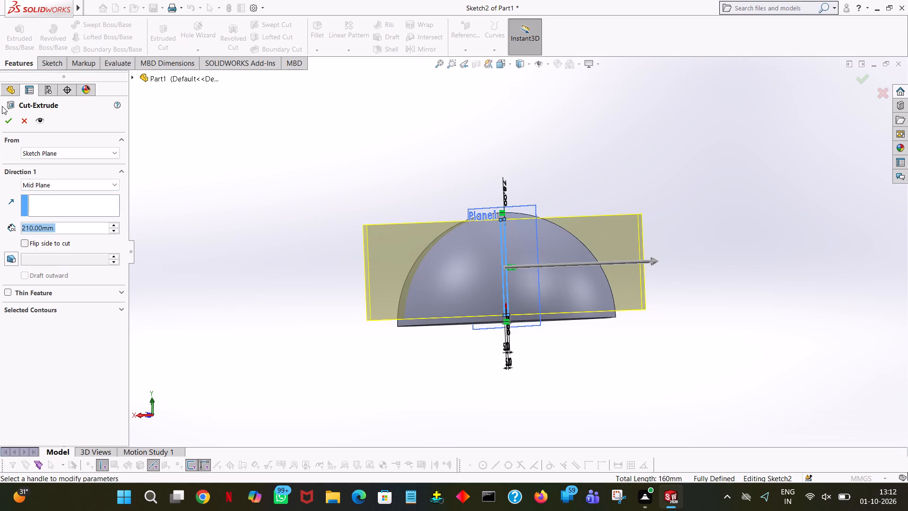
pyautogui.click(8, 126)
# Examine the new slot cuts on both sides of the dome from several angles.
pyautogui.click(466, 158)
pyautogui.moveTo(467, 158); pyautogui.dragTo(473, 199, button='middle')
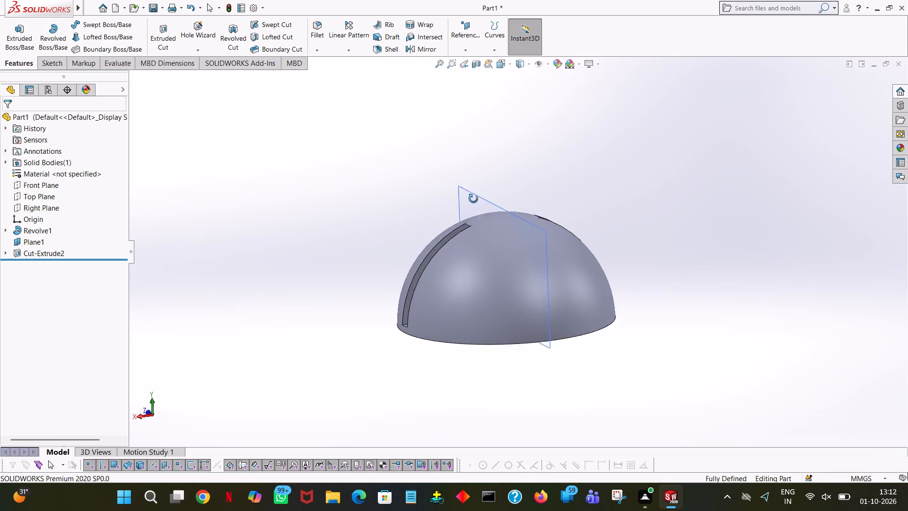
pyautogui.moveTo(473, 199); pyautogui.dragTo(479, 328, button='middle')
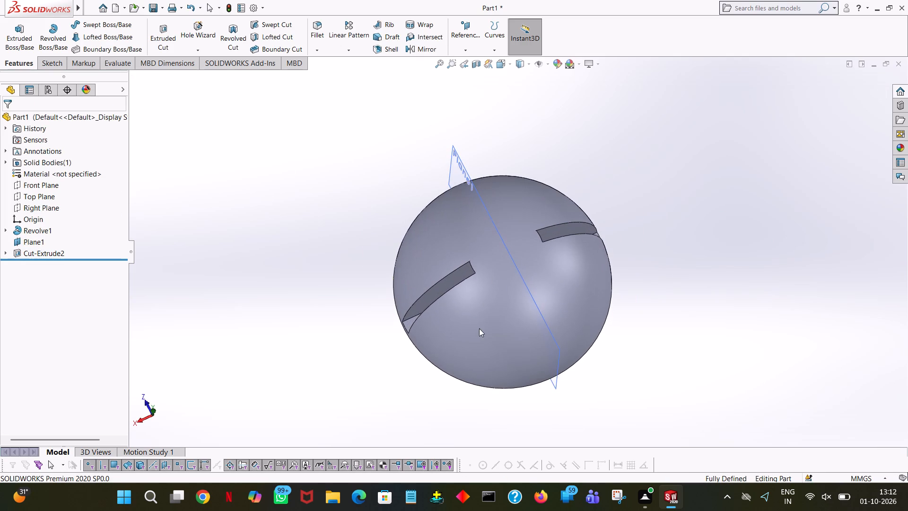
pyautogui.moveTo(497, 260); pyautogui.dragTo(519, 162, button='middle')
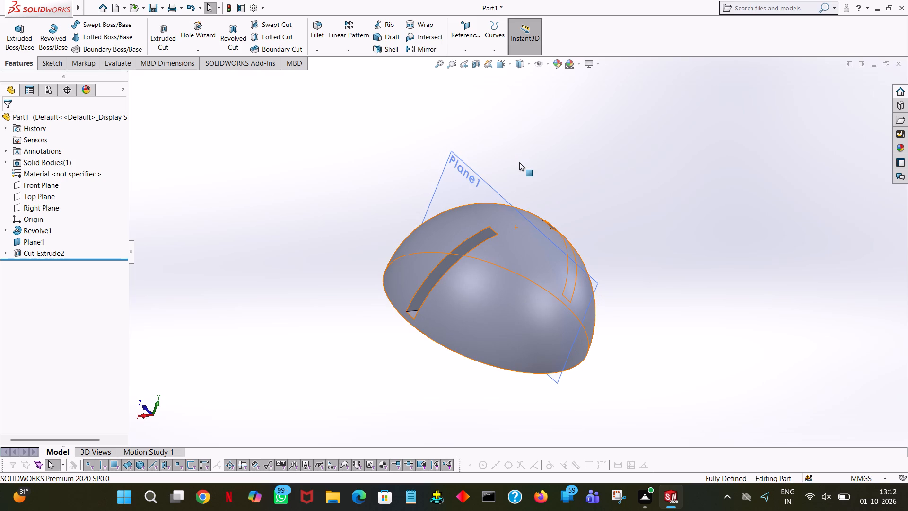
pyautogui.moveTo(684, 205); pyautogui.dragTo(677, 336, button='middle')
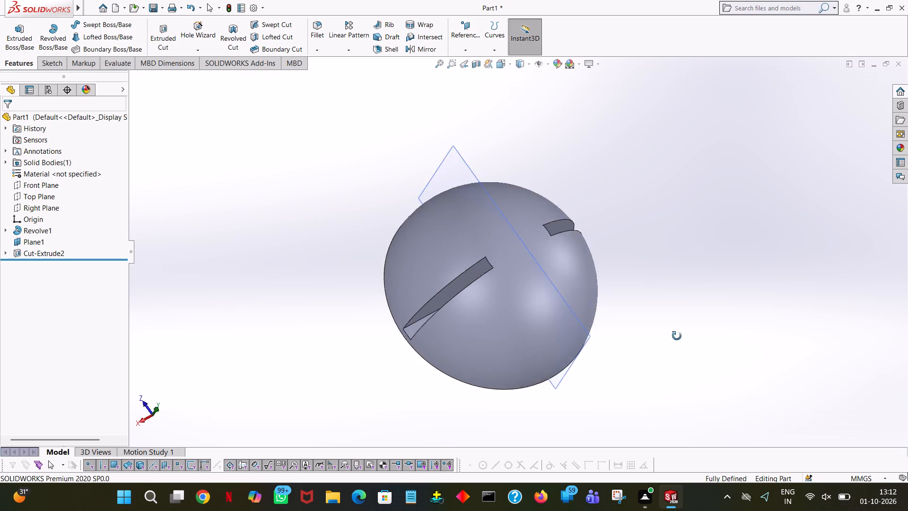
pyautogui.moveTo(677, 336); pyautogui.dragTo(651, 181, button='middle')
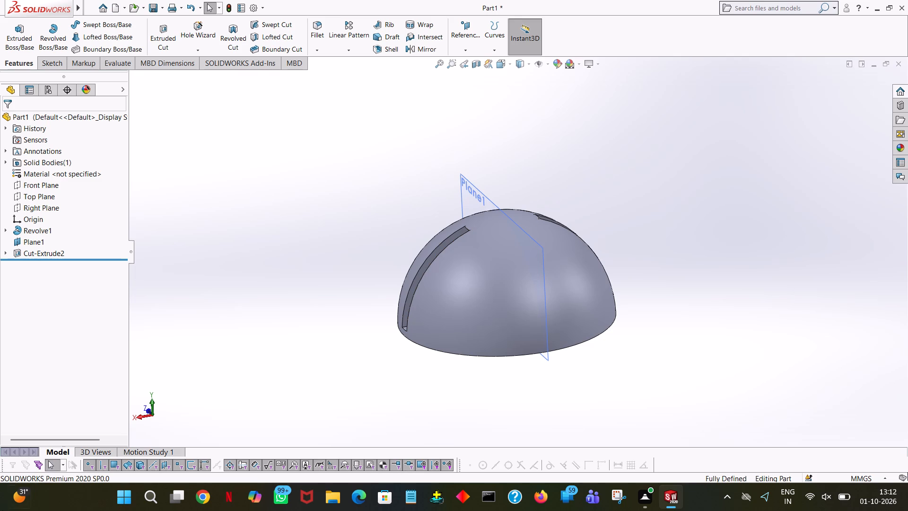
# Undo the last slot cut to get back into the strip profile's sketch.
pyautogui.click(49, 62)
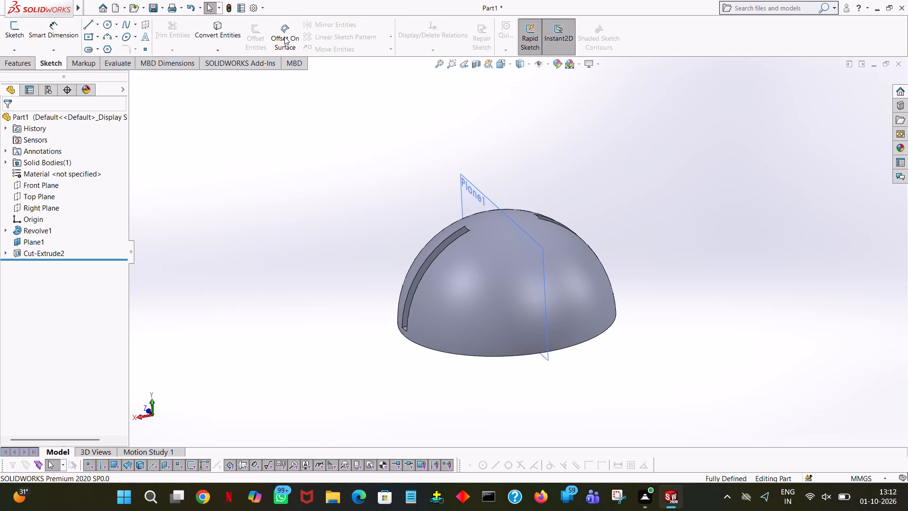
pyautogui.click(378, 109)
pyautogui.click(190, 6)
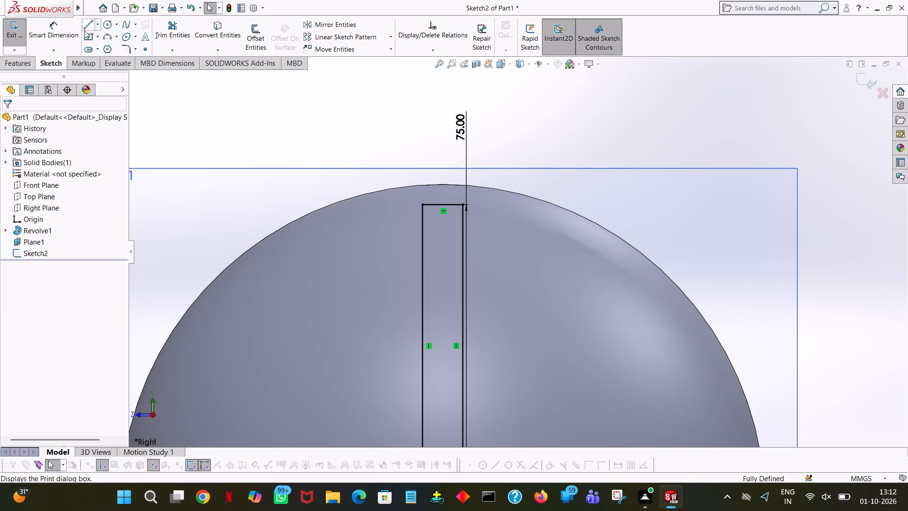
# Extend the strip profile upward with 3 mm vertical lines on both sides, joined by a 10 mm horizontal top line.
pyautogui.click(84, 30)
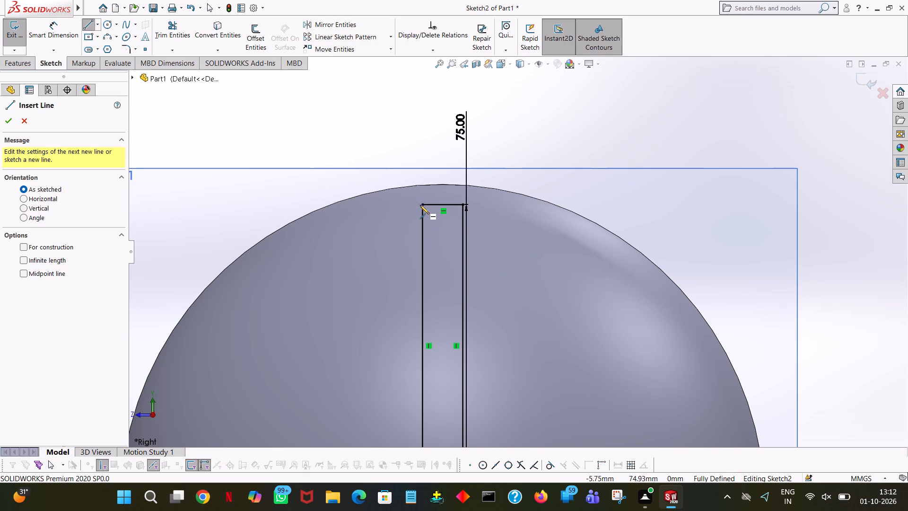
pyautogui.click(422, 204)
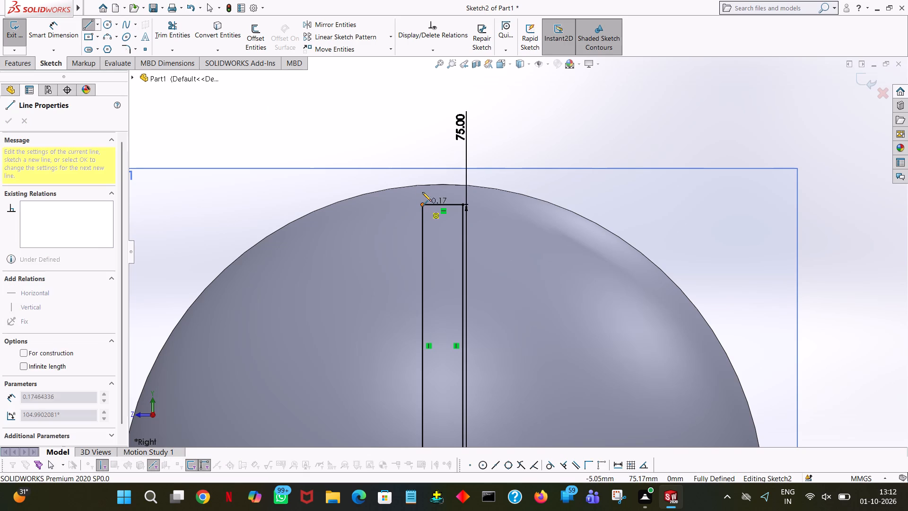
pyautogui.click(422, 191)
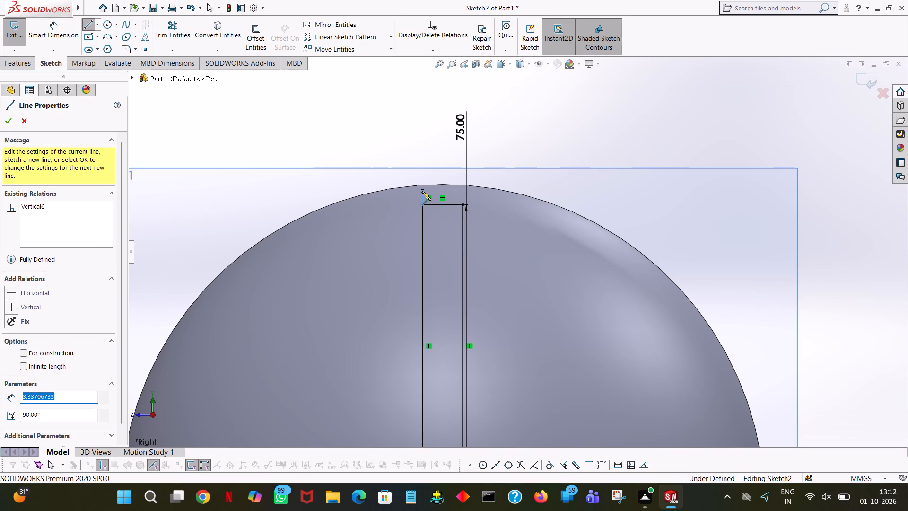
pyautogui.press('3')
pyautogui.press('Return')
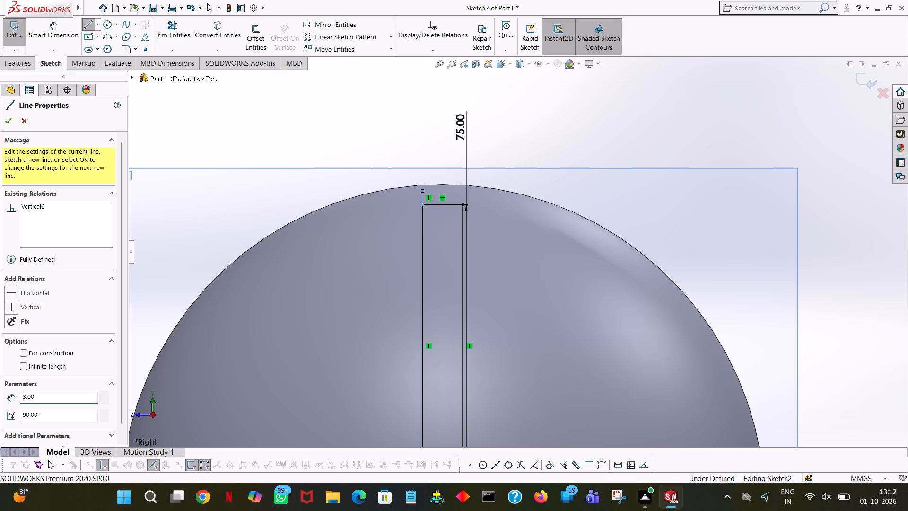
pyautogui.click(462, 191)
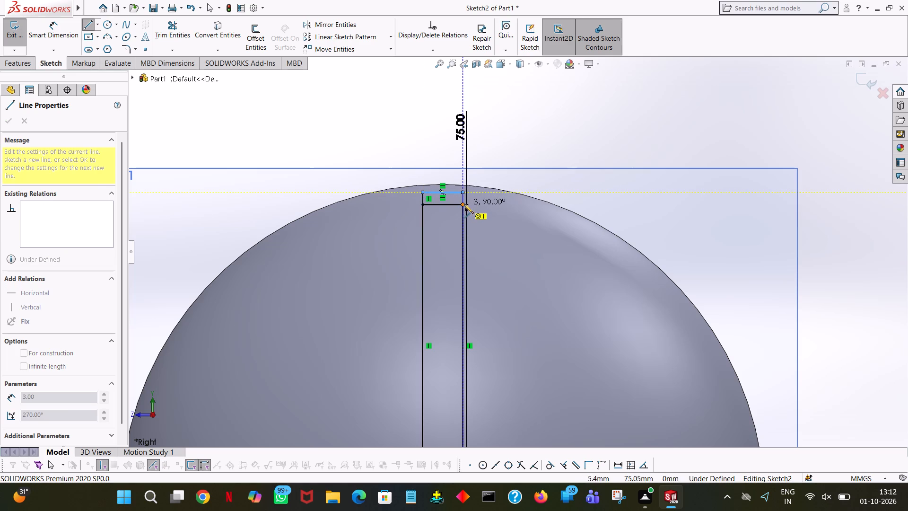
pyautogui.click(461, 204)
pyautogui.rightClick(461, 204)
pyautogui.click(470, 211)
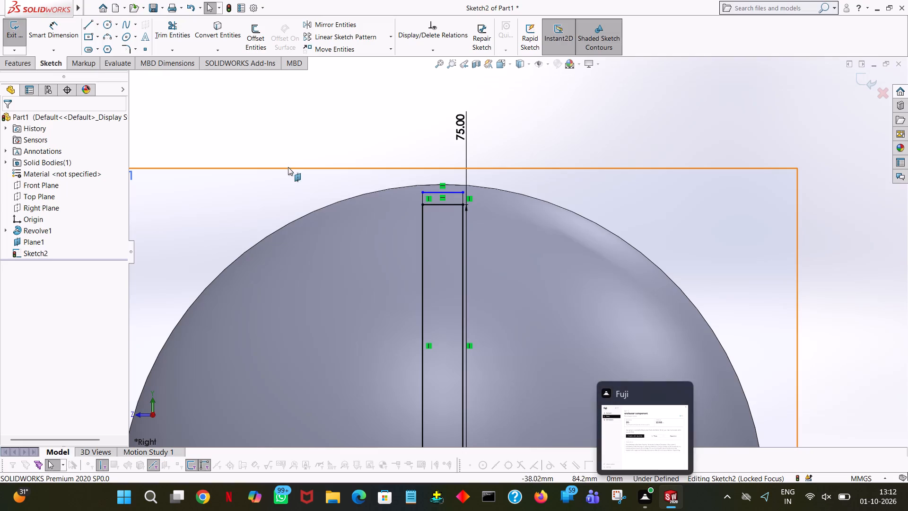
# Trim away the strip's old horizontal line below the new top line.
pyautogui.click(176, 30)
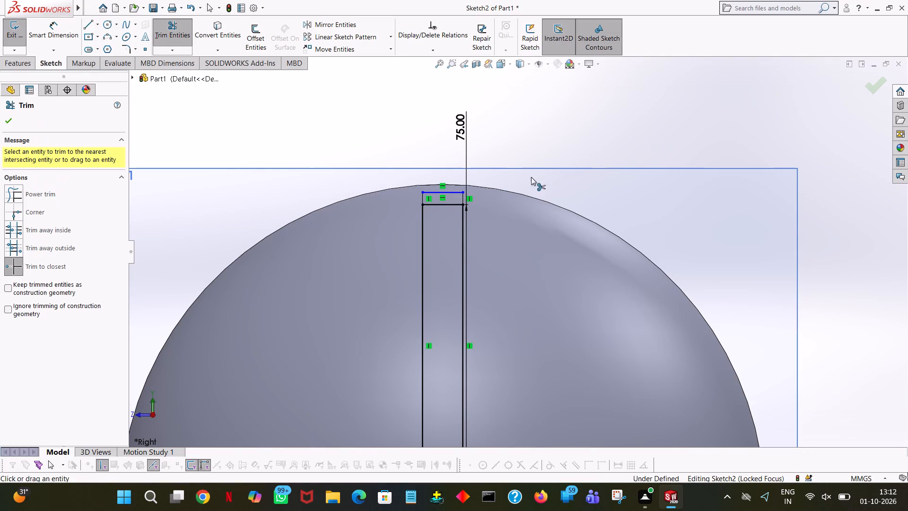
pyautogui.click(443, 205)
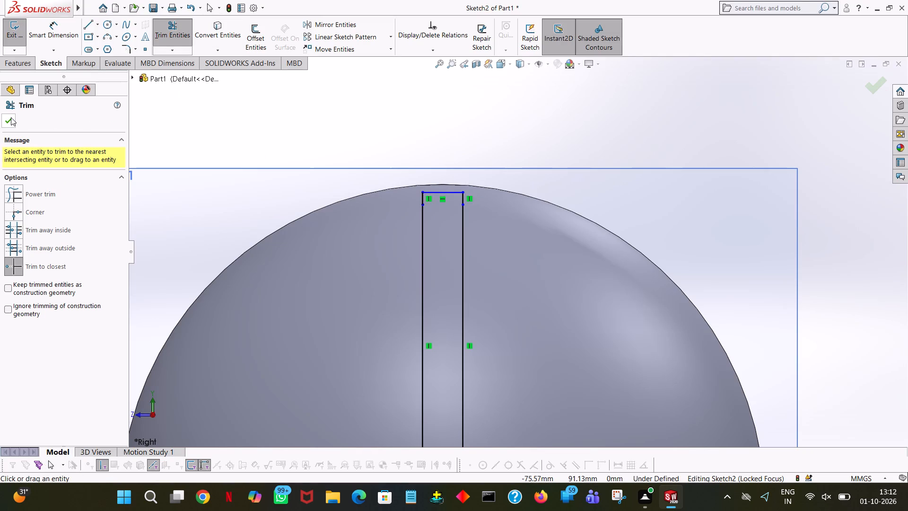
pyautogui.click(11, 117)
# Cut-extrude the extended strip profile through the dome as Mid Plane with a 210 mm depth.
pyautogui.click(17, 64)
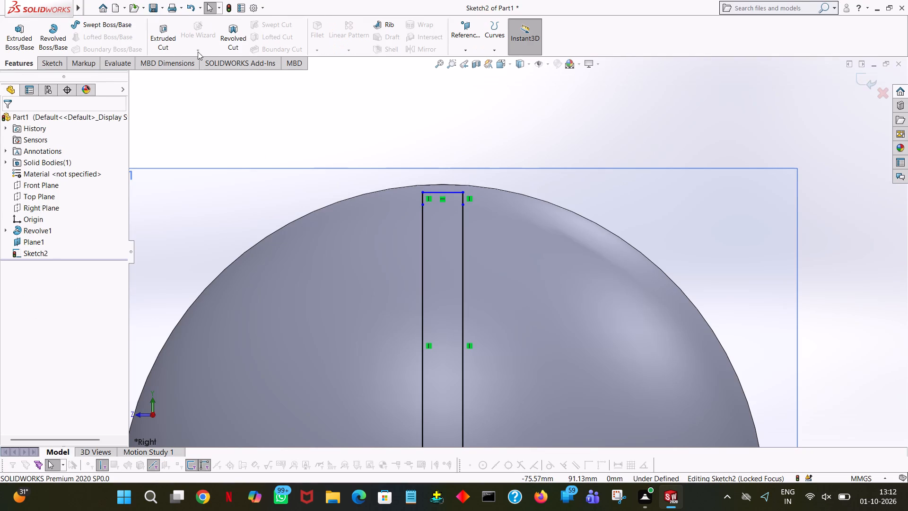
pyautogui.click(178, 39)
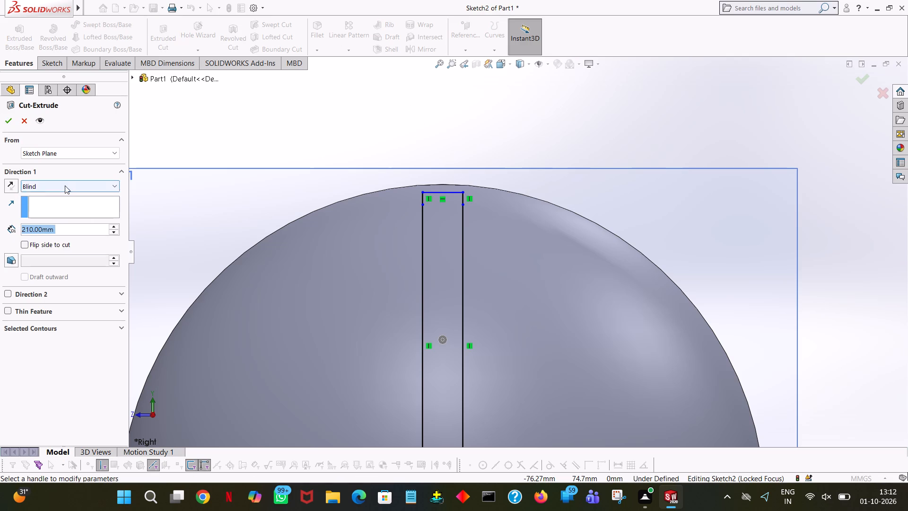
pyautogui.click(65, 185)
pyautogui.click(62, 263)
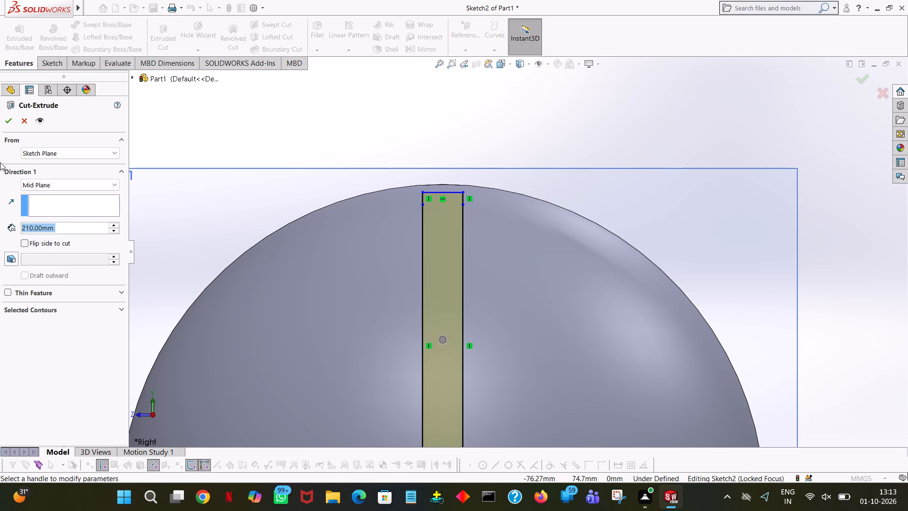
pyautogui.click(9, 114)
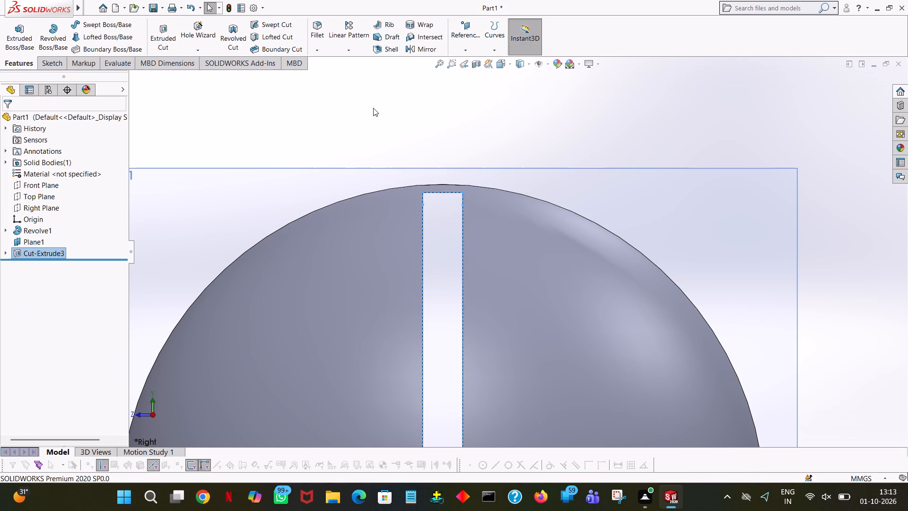
# Examine the lengthened slots and the material left between them at the dome's top from several angles.
pyautogui.moveTo(817, 132); pyautogui.dragTo(768, 239, button='middle')
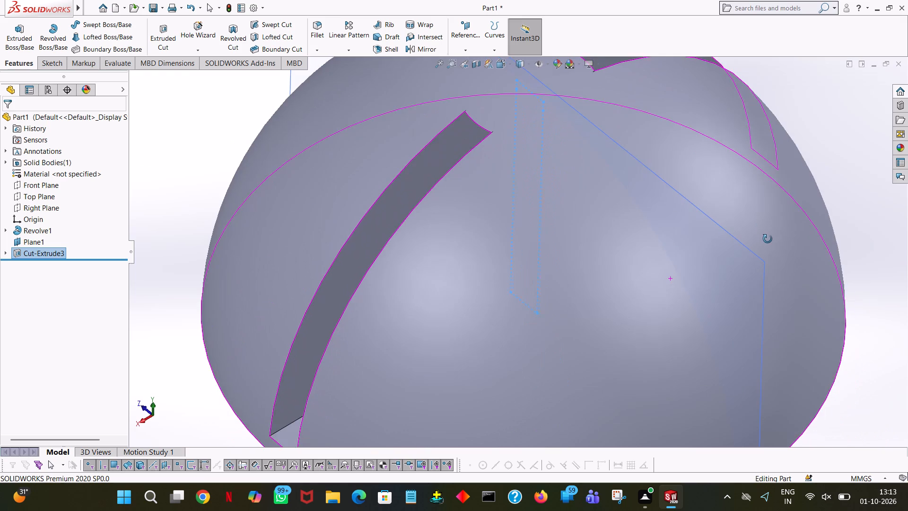
pyautogui.moveTo(768, 239); pyautogui.dragTo(759, 199, button='middle')
pyautogui.moveTo(705, 84); pyautogui.dragTo(726, 131, button='middle')
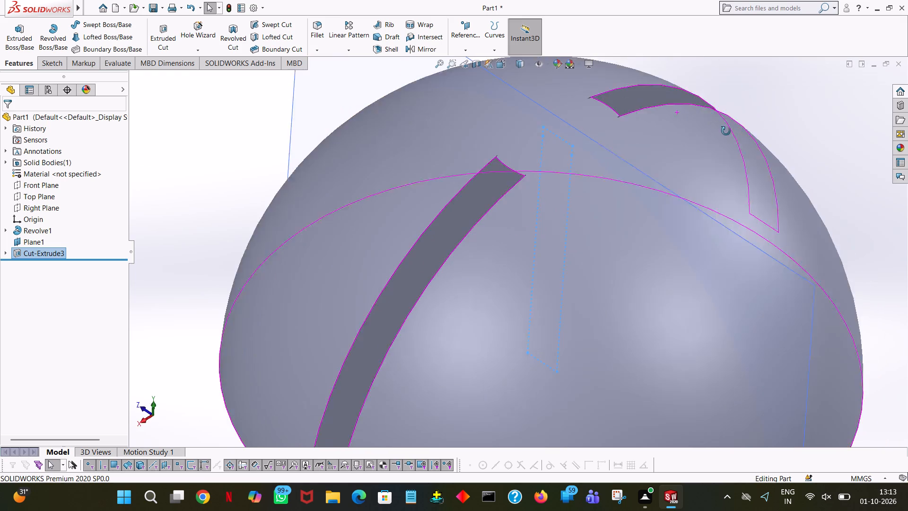
pyautogui.moveTo(726, 131); pyautogui.dragTo(721, 130, button='middle')
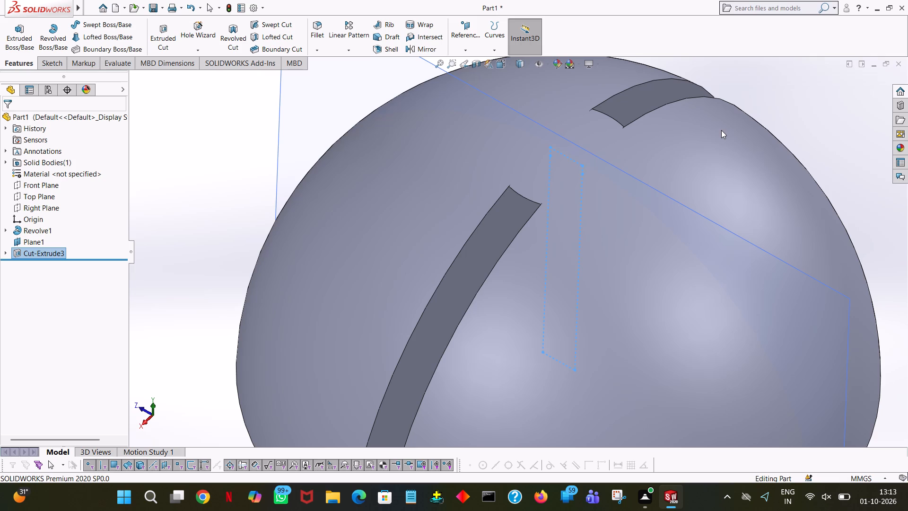
pyautogui.moveTo(721, 130); pyautogui.dragTo(706, 140, button='middle')
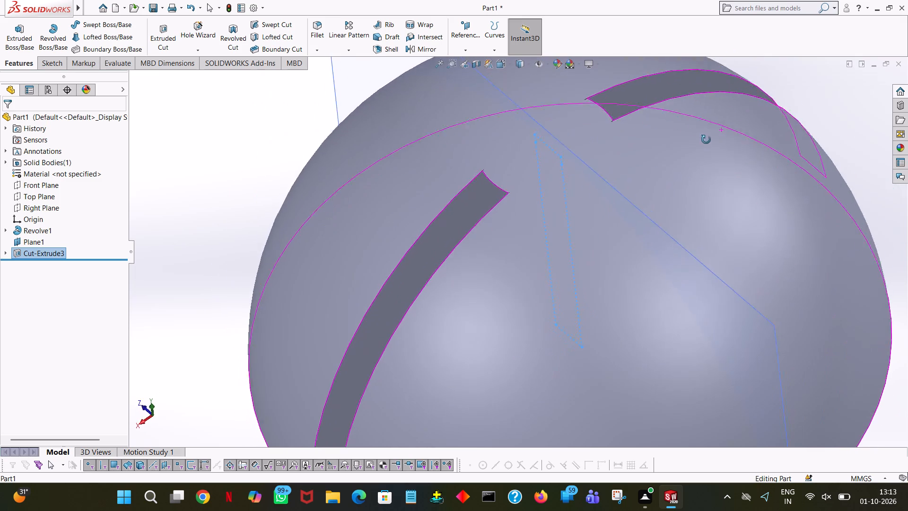
pyautogui.moveTo(706, 140); pyautogui.dragTo(723, 154, button='middle')
pyautogui.keyDown('ctrl'); pyautogui.scroll(-3, 723, 154); pyautogui.keyUp('ctrl')
pyautogui.keyDown('ctrl'); pyautogui.scroll(5, 723, 154); pyautogui.keyUp('ctrl')
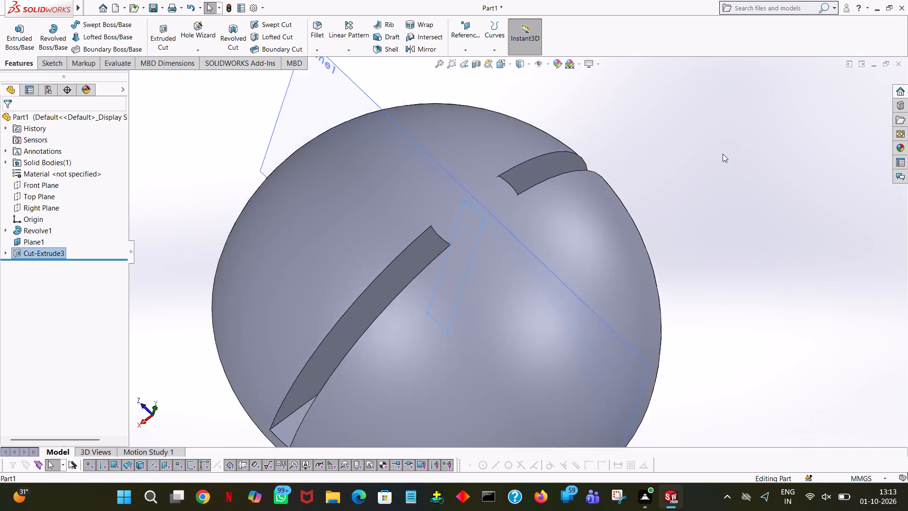
pyautogui.keyDown('ctrl'); pyautogui.scroll(3, 723, 154); pyautogui.keyUp('ctrl')
pyautogui.moveTo(698, 247); pyautogui.dragTo(740, 212, button='middle')
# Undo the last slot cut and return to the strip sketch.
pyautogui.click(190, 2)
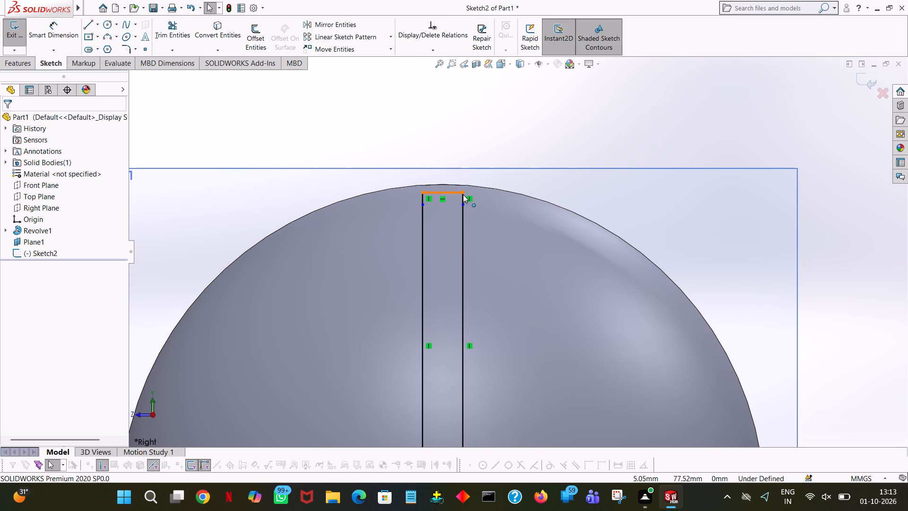
# Trim away the strip profile's horizontal top line.
pyautogui.keyDown('ctrl'); pyautogui.scroll(-4, 463, 194); pyautogui.keyUp('ctrl')
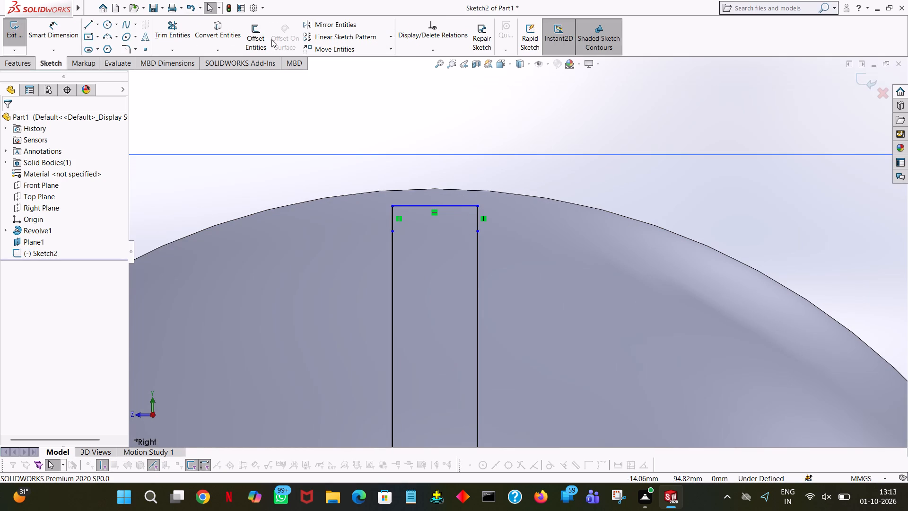
pyautogui.click(173, 26)
pyautogui.click(466, 208)
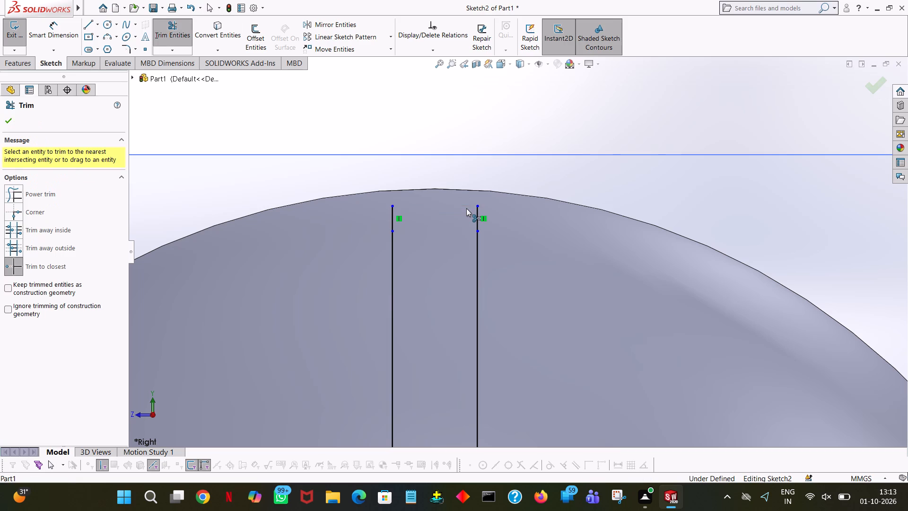
# Extend the strip profile upward by 1 mm with vertical lines on both sides and a 10 mm horizontal line closing the top.
pyautogui.click(86, 25)
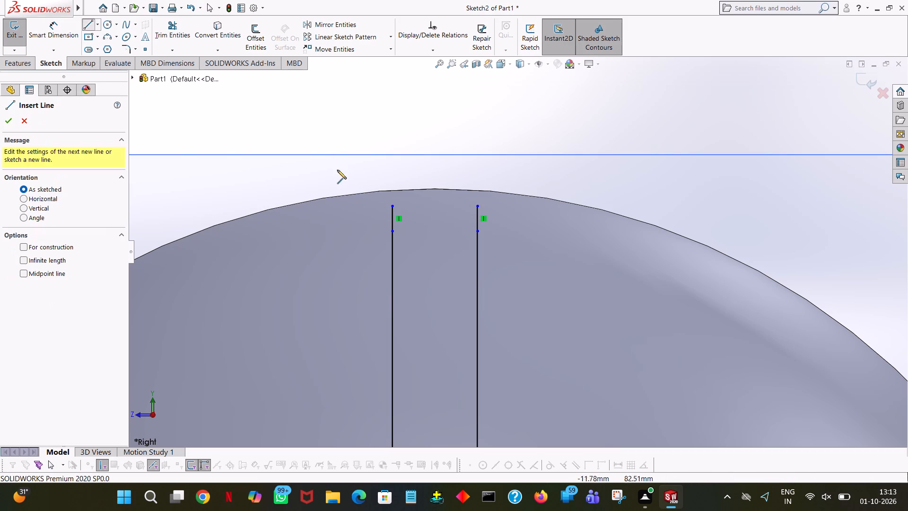
pyautogui.click(392, 205)
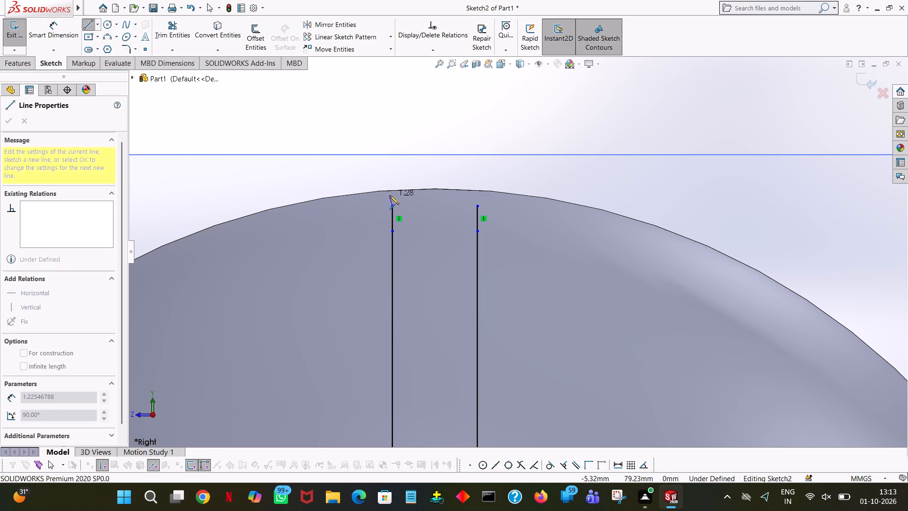
pyautogui.click(390, 195)
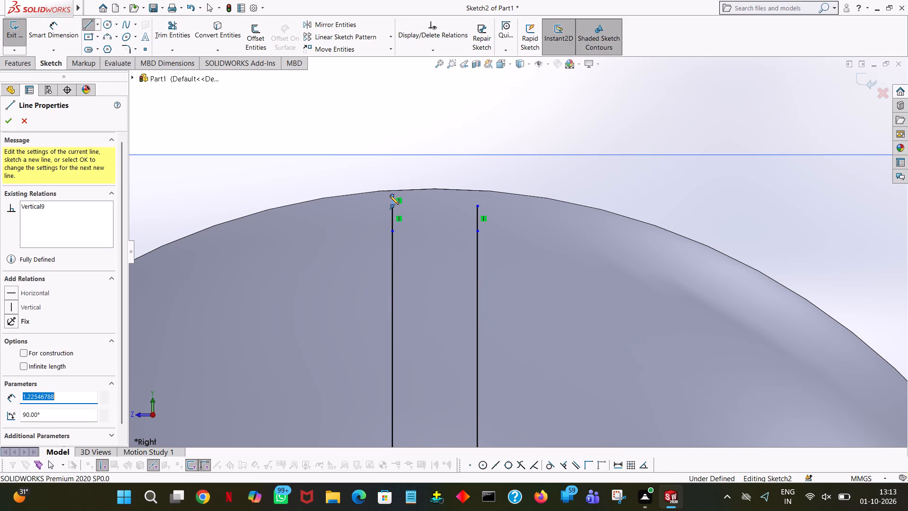
pyautogui.press('1')
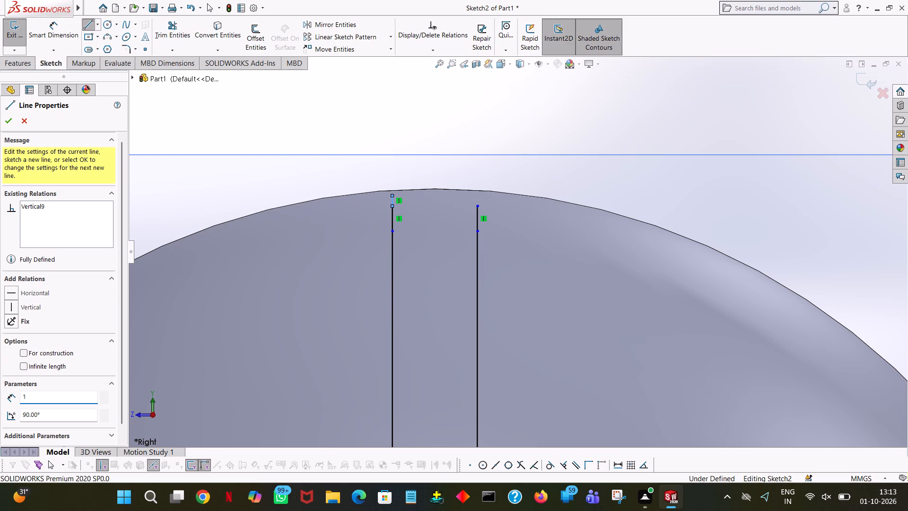
pyautogui.press('Return')
pyautogui.click(478, 198)
pyautogui.click(478, 205)
pyautogui.rightClick(478, 205)
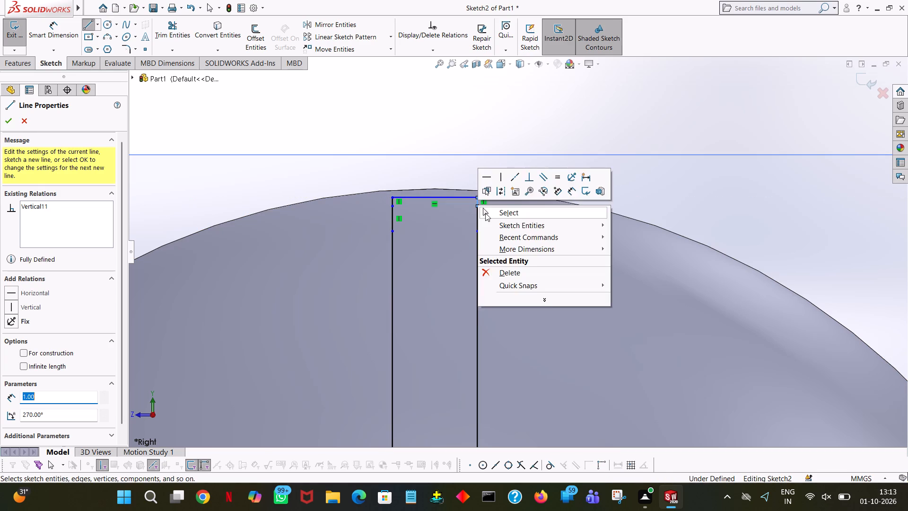
pyautogui.click(485, 213)
pyautogui.click(512, 115)
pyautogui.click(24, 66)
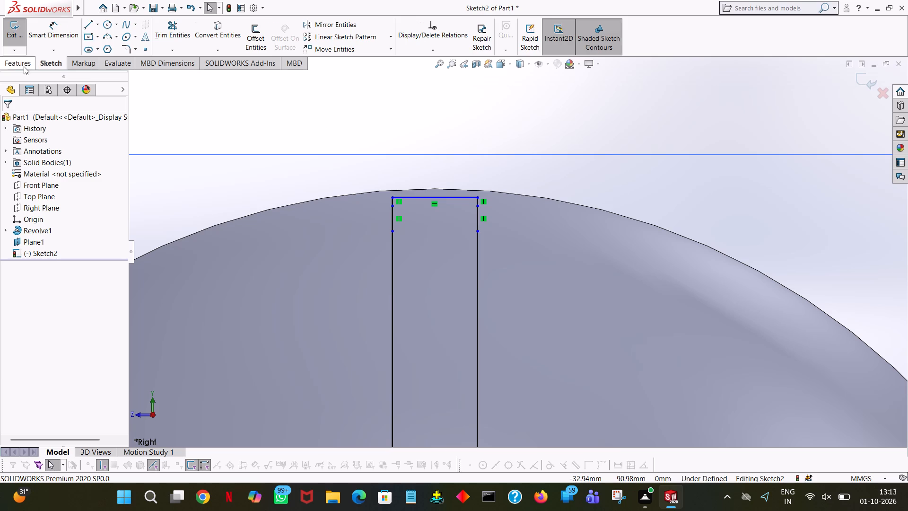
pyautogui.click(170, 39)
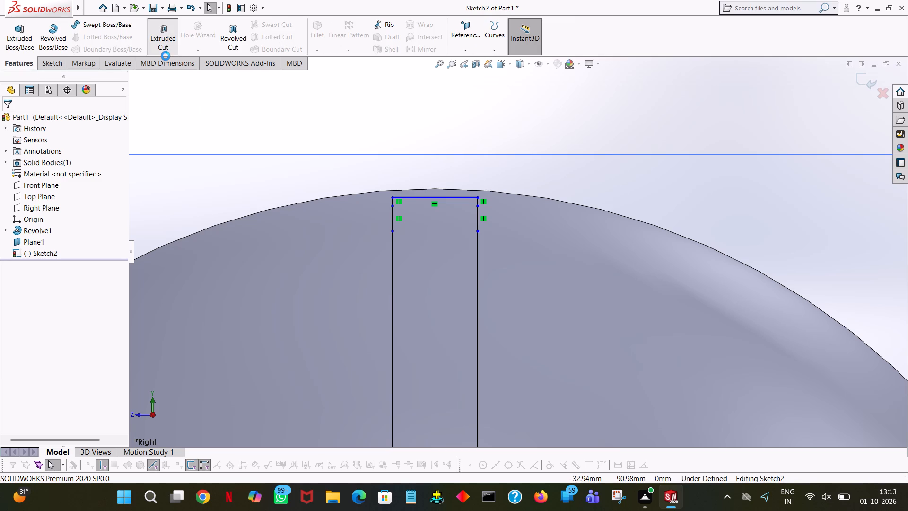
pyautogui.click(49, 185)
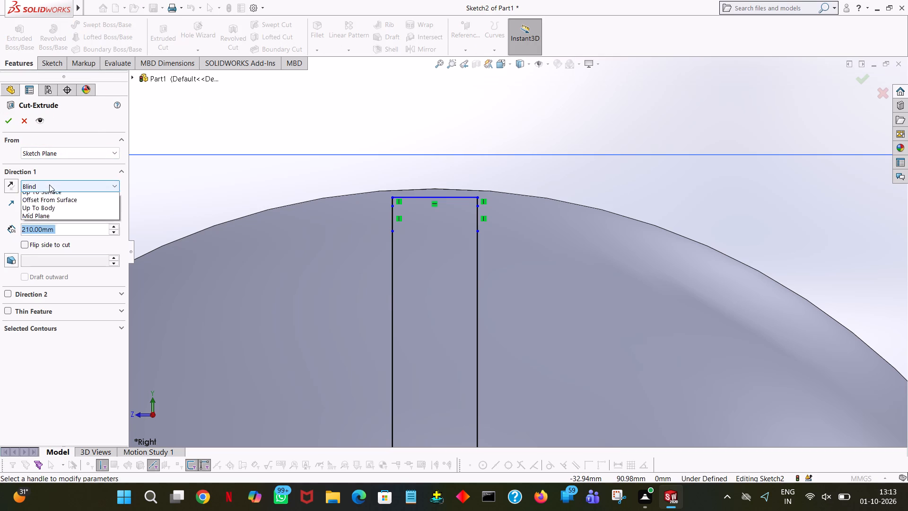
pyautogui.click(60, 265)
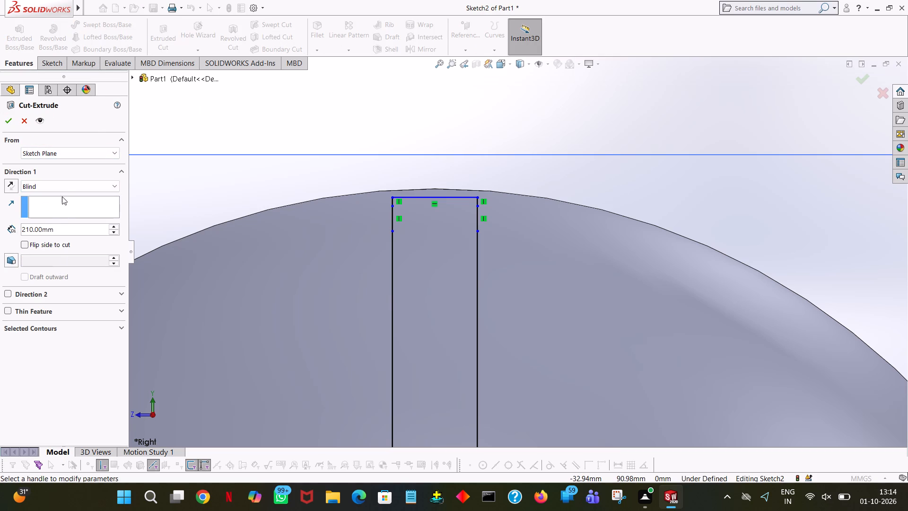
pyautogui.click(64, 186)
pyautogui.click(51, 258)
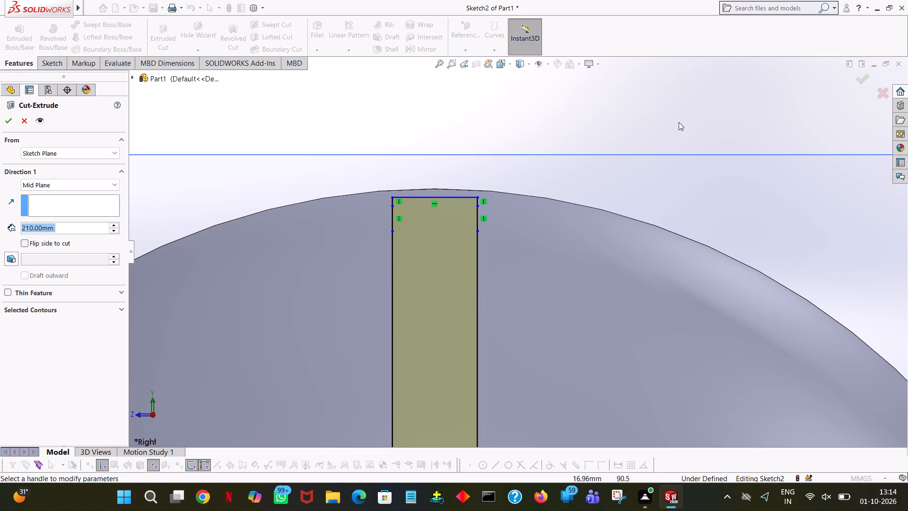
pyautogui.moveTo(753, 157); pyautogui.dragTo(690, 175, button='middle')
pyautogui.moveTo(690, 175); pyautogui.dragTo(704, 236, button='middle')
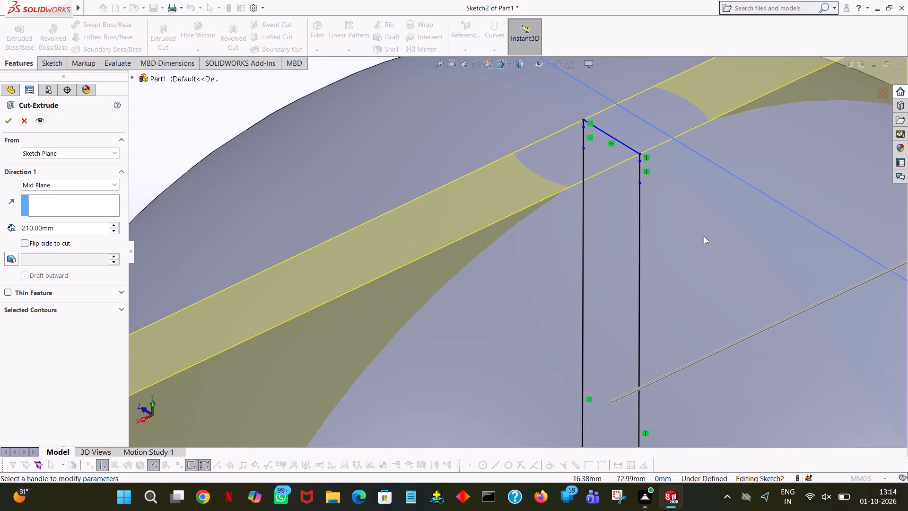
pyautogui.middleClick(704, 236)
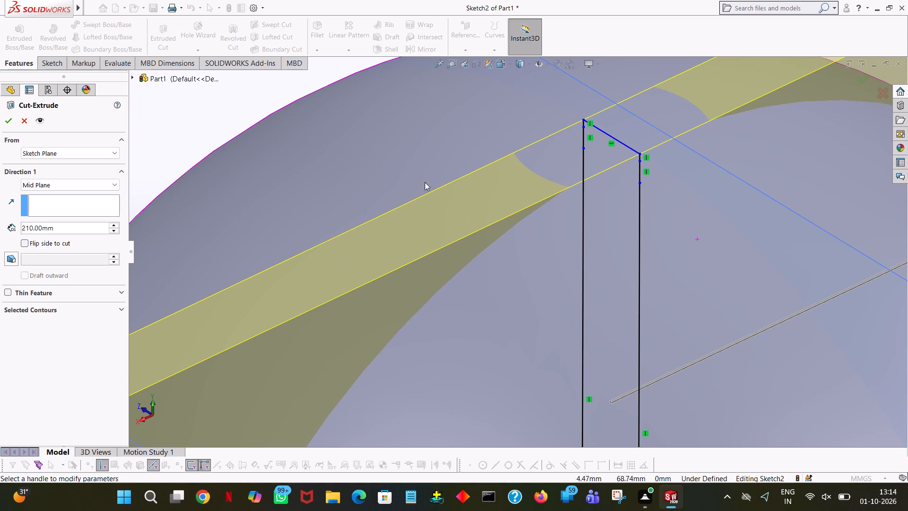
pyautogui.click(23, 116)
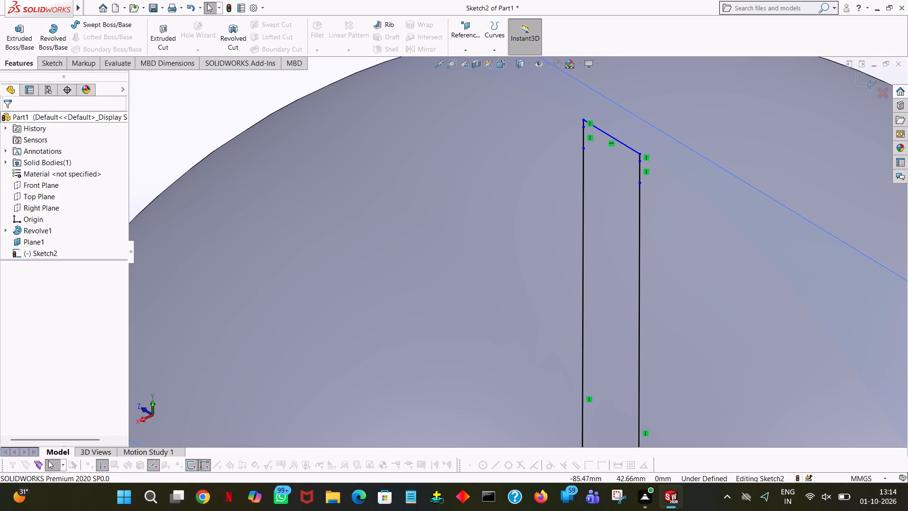
# Undo the last vertical line of the strip profile and trim away the profile's horizontal top line.
pyautogui.click(188, 11)
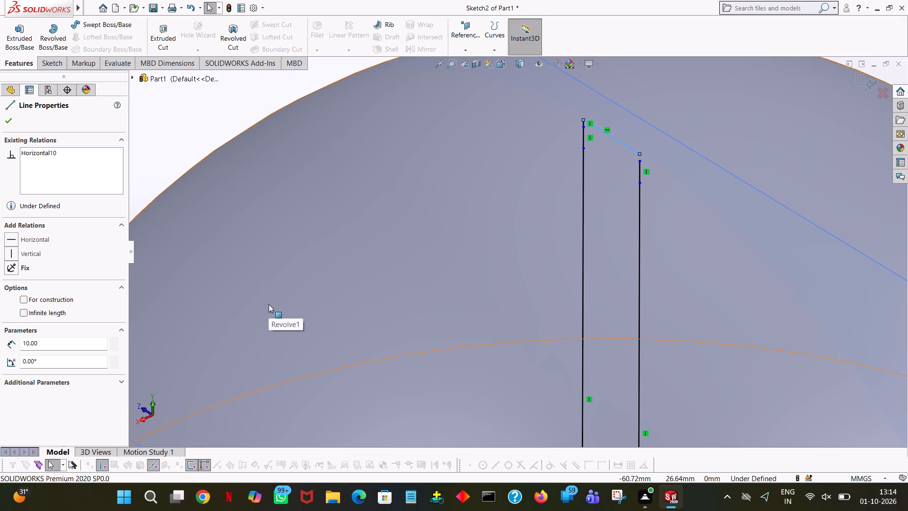
pyautogui.press('space')
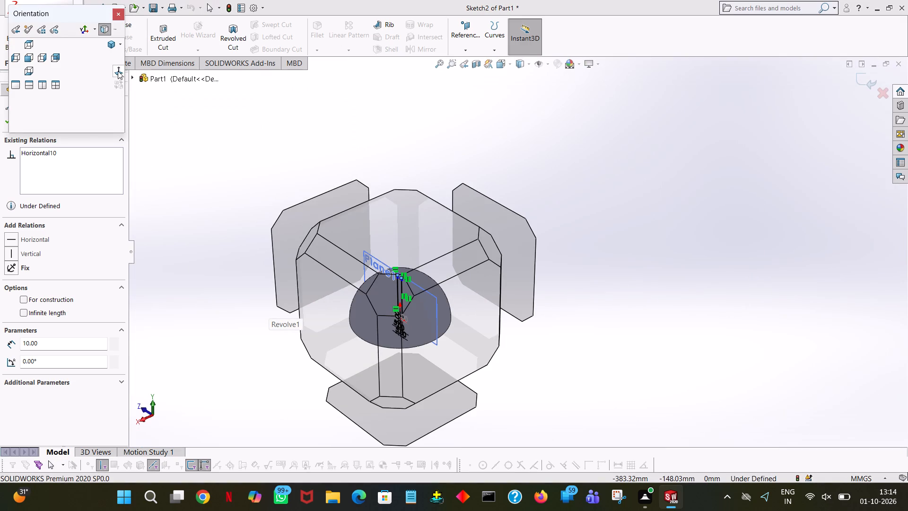
pyautogui.click(118, 71)
pyautogui.keyDown('ctrl'); pyautogui.scroll(-3, 531, 125); pyautogui.keyUp('ctrl')
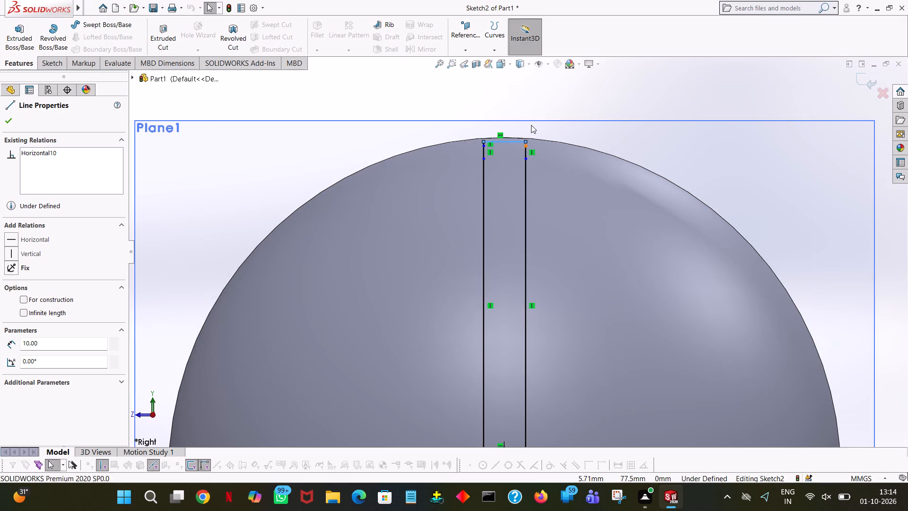
pyautogui.keyDown('ctrl'); pyautogui.scroll(-6, 531, 125); pyautogui.keyUp('ctrl')
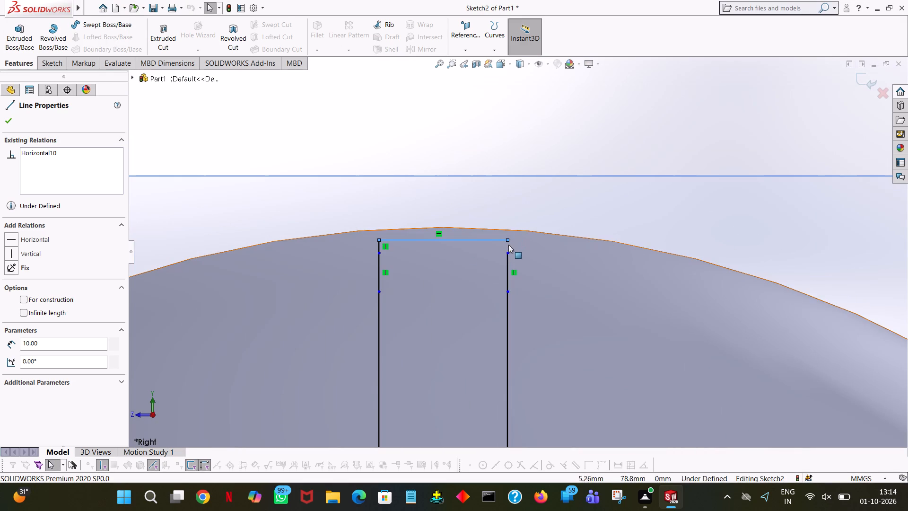
pyautogui.click(11, 126)
pyautogui.click(56, 65)
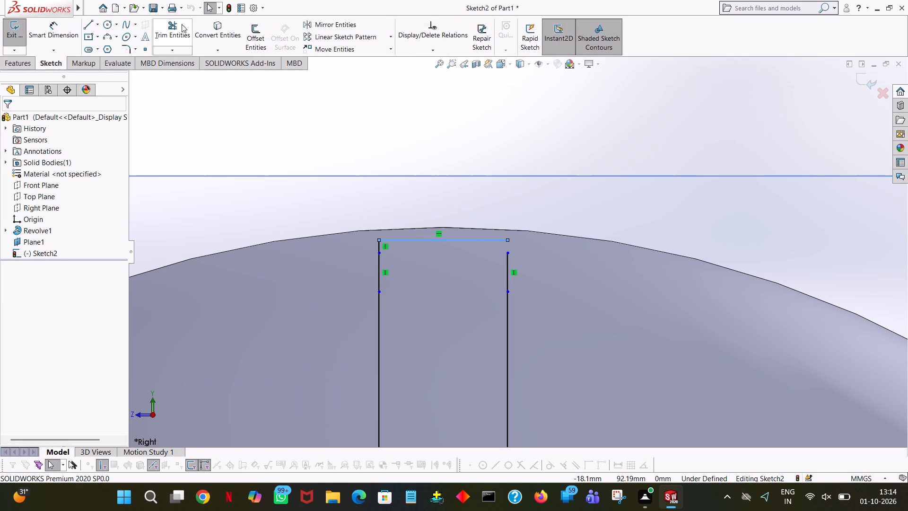
pyautogui.click(182, 24)
pyautogui.keyDown('ctrl'); pyautogui.scroll(-3, 187, 26); pyautogui.keyUp('ctrl')
pyautogui.keyDown('ctrl'); pyautogui.scroll(1, 192, 26); pyautogui.keyUp('ctrl')
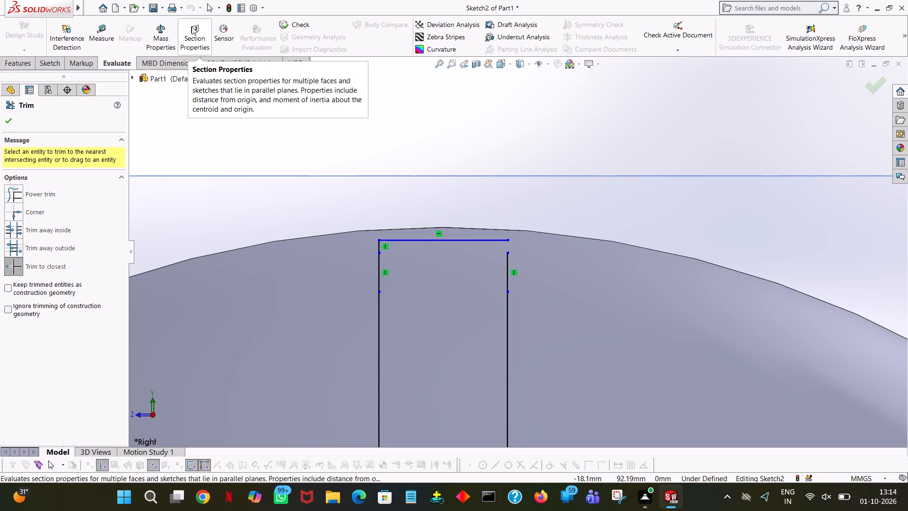
pyautogui.keyDown('ctrl'); pyautogui.scroll(1, 192, 26); pyautogui.keyUp('ctrl')
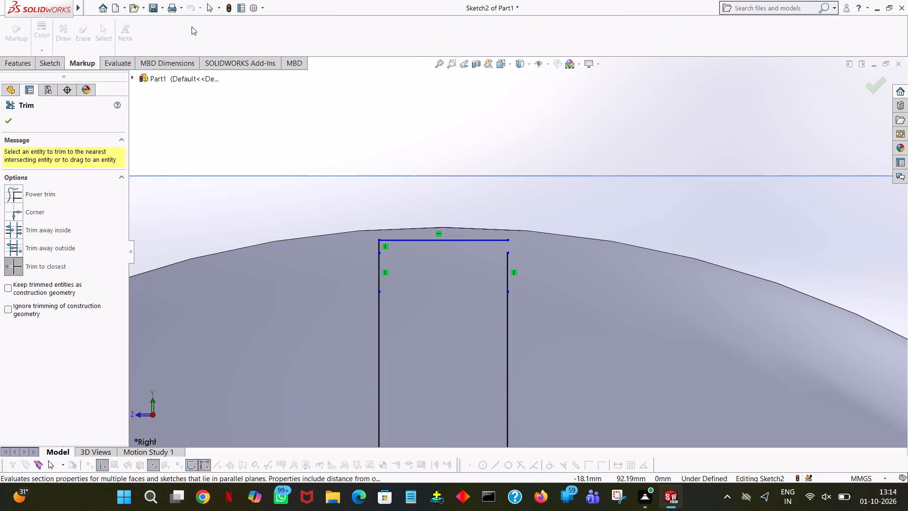
pyautogui.click(441, 238)
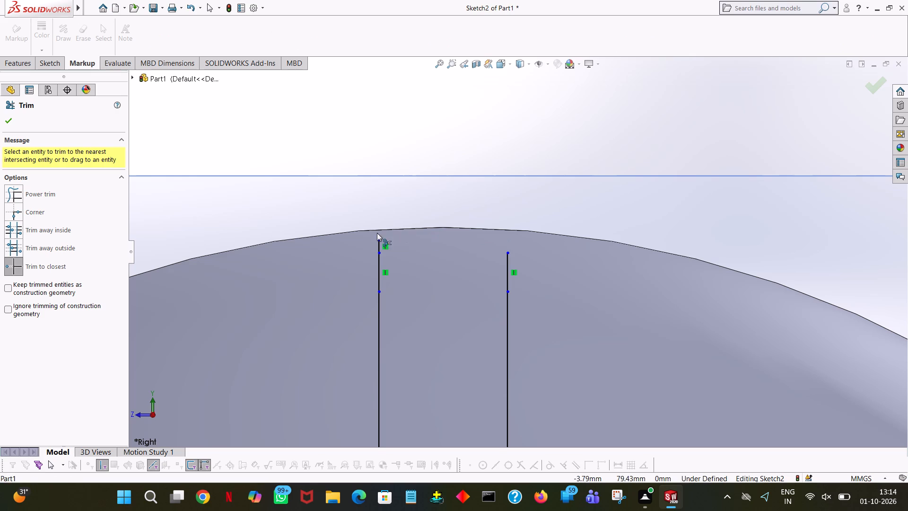
pyautogui.click(8, 124)
# Close the strip profile higher with a 1.5 mm vertical line, a horizontal top line and a joining vertical line, and exit the sketch.
pyautogui.click(44, 59)
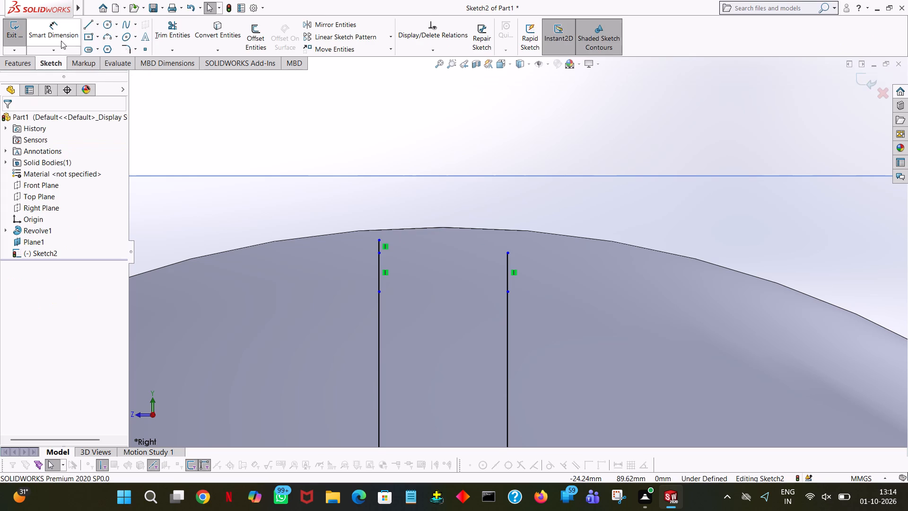
pyautogui.click(87, 23)
pyautogui.click(507, 252)
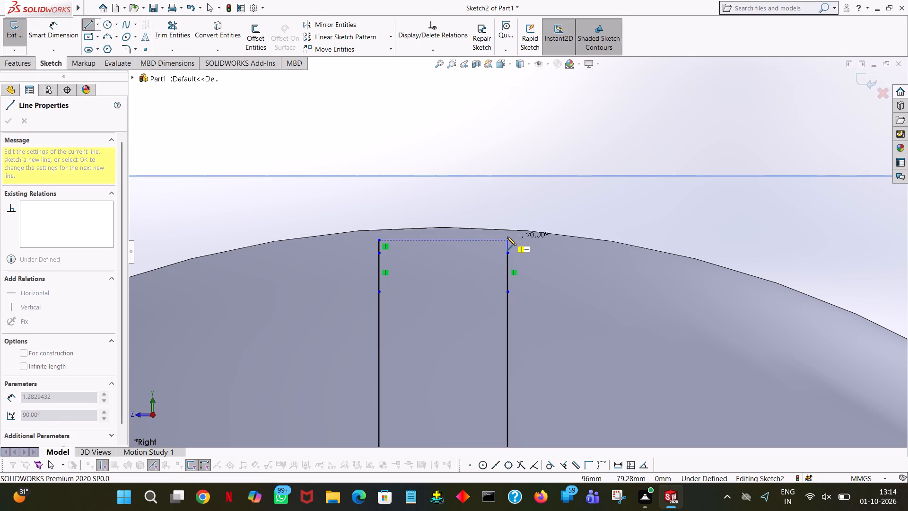
pyautogui.click(507, 237)
pyautogui.write('1.5')
pyautogui.press('Return')
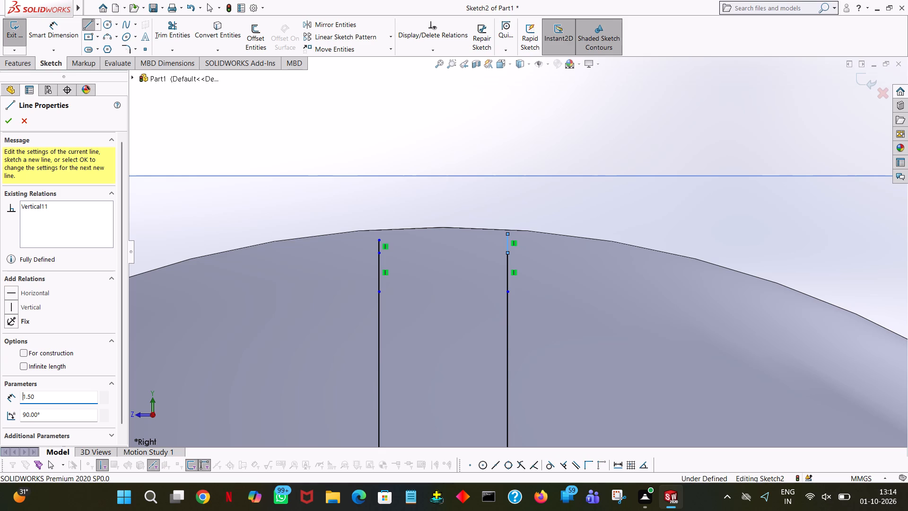
pyautogui.click(376, 234)
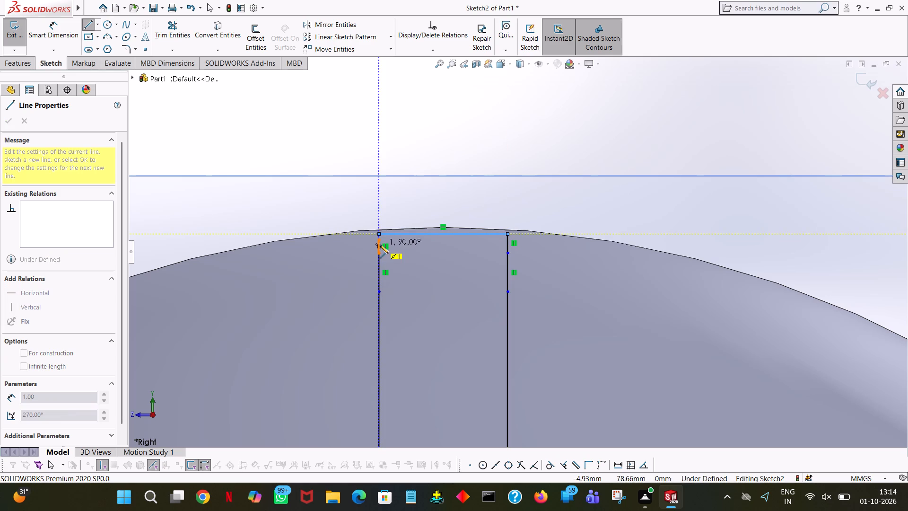
pyautogui.click(378, 240)
pyautogui.rightClick(378, 240)
pyautogui.click(402, 249)
pyautogui.click(422, 144)
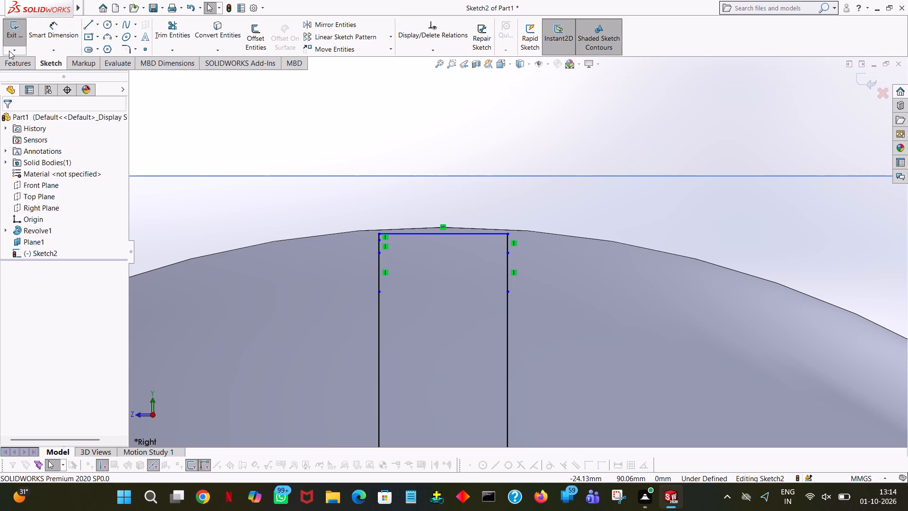
pyautogui.click(9, 32)
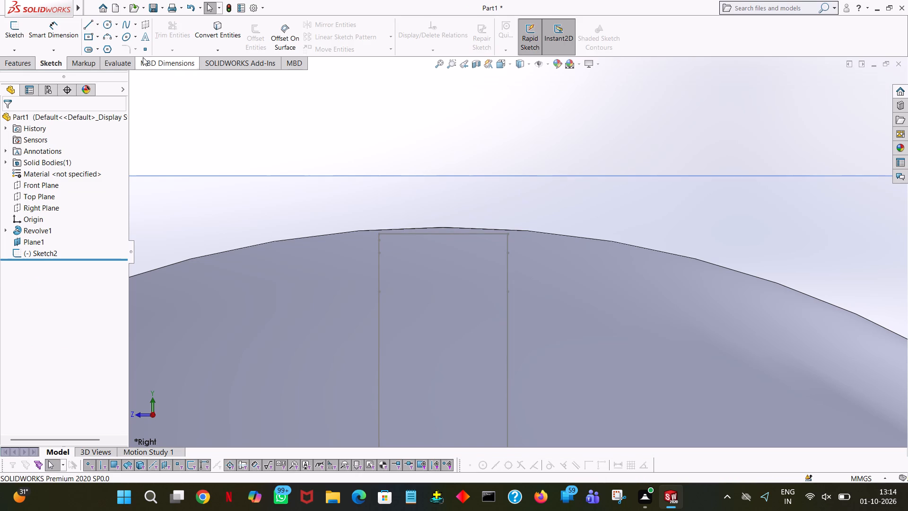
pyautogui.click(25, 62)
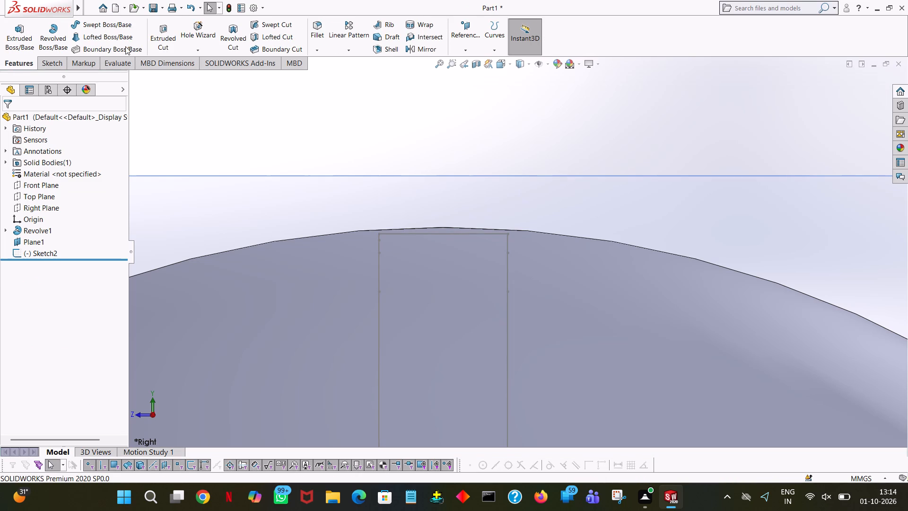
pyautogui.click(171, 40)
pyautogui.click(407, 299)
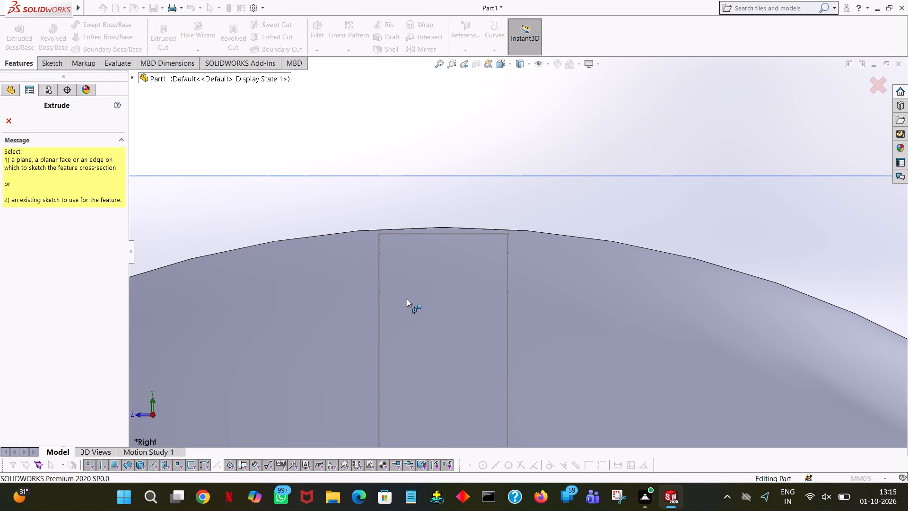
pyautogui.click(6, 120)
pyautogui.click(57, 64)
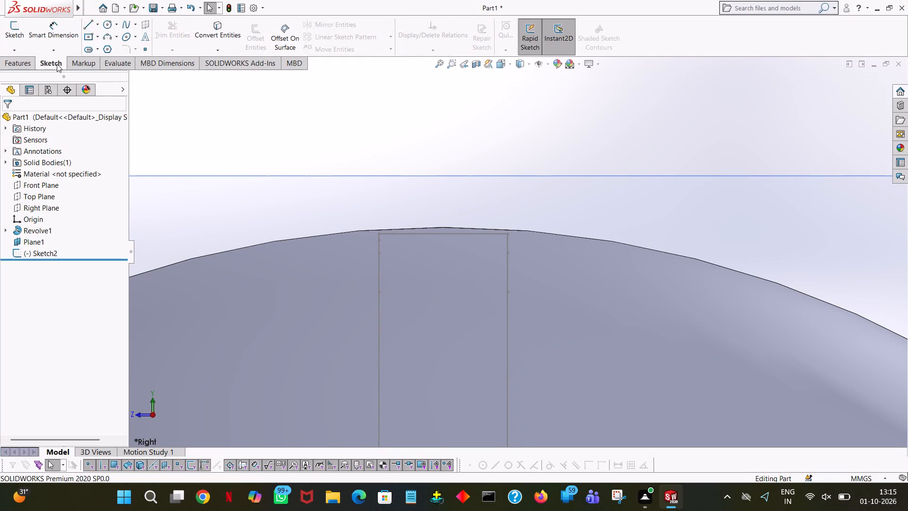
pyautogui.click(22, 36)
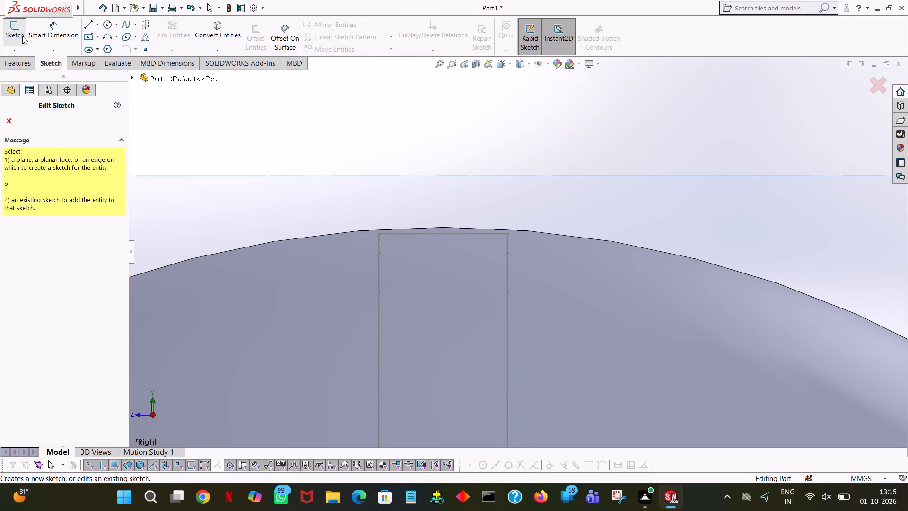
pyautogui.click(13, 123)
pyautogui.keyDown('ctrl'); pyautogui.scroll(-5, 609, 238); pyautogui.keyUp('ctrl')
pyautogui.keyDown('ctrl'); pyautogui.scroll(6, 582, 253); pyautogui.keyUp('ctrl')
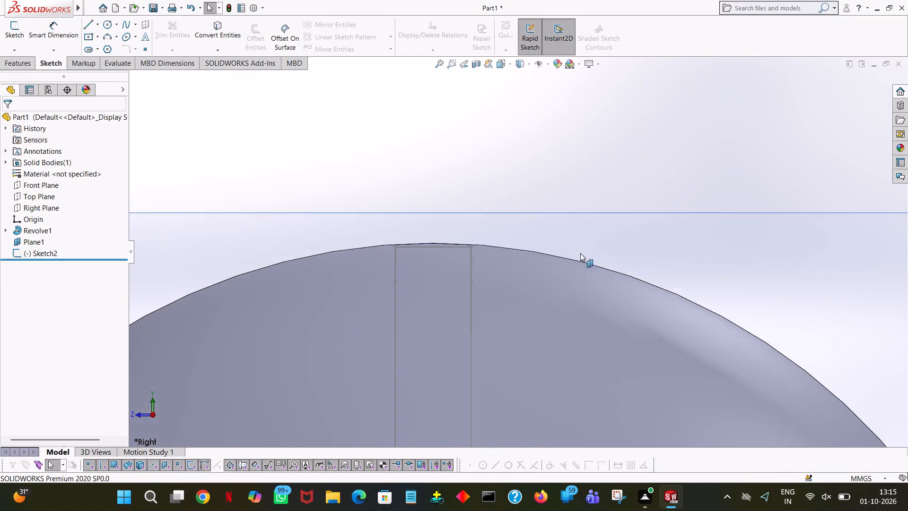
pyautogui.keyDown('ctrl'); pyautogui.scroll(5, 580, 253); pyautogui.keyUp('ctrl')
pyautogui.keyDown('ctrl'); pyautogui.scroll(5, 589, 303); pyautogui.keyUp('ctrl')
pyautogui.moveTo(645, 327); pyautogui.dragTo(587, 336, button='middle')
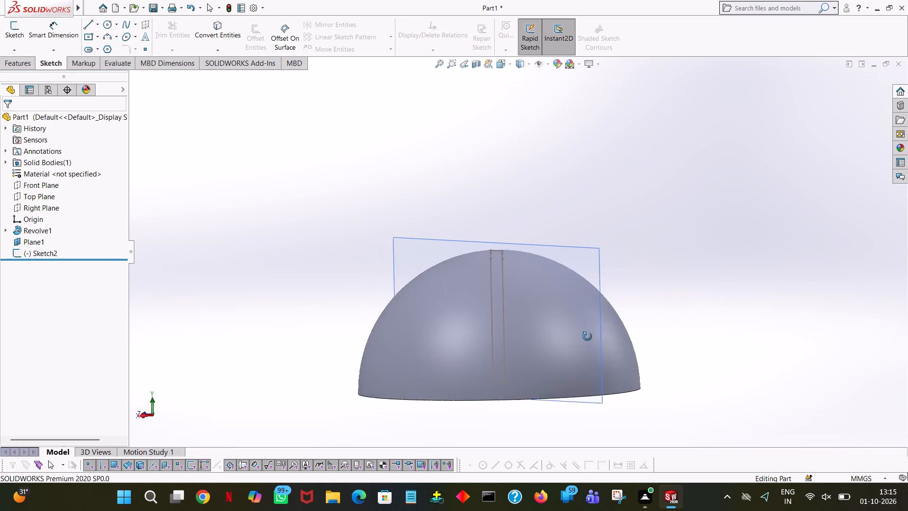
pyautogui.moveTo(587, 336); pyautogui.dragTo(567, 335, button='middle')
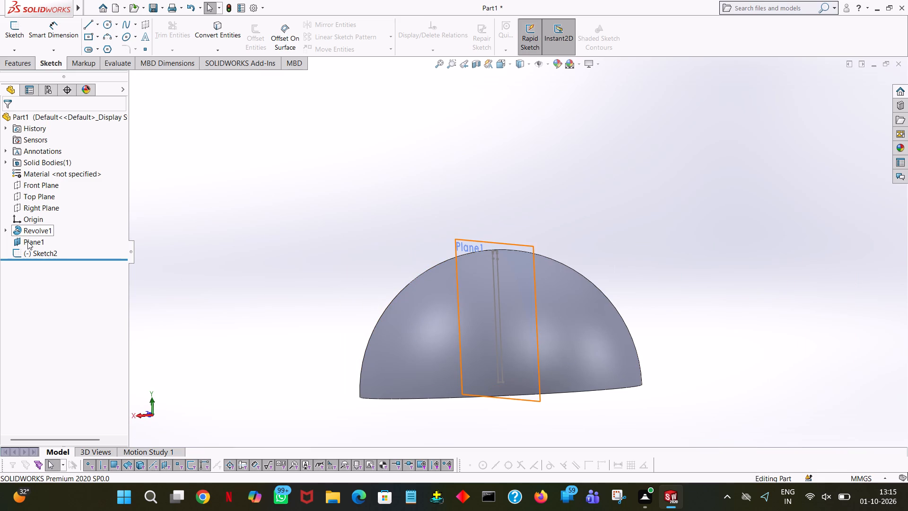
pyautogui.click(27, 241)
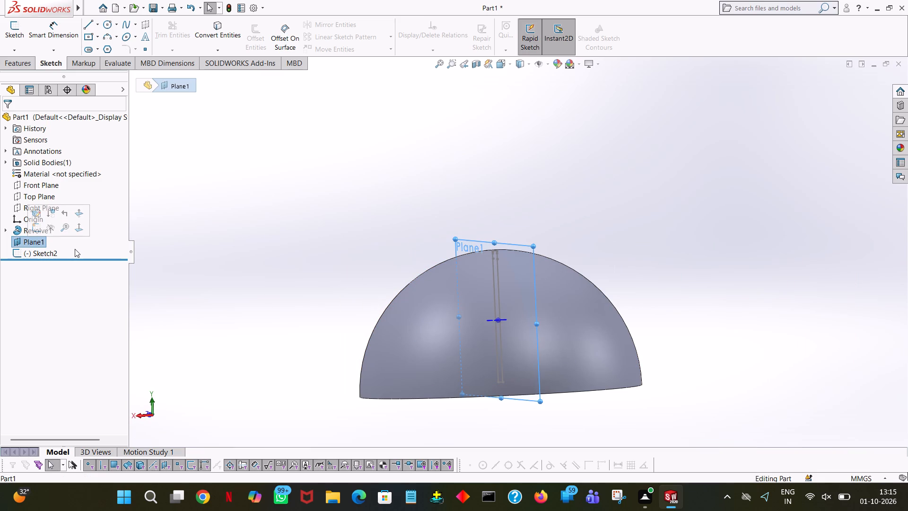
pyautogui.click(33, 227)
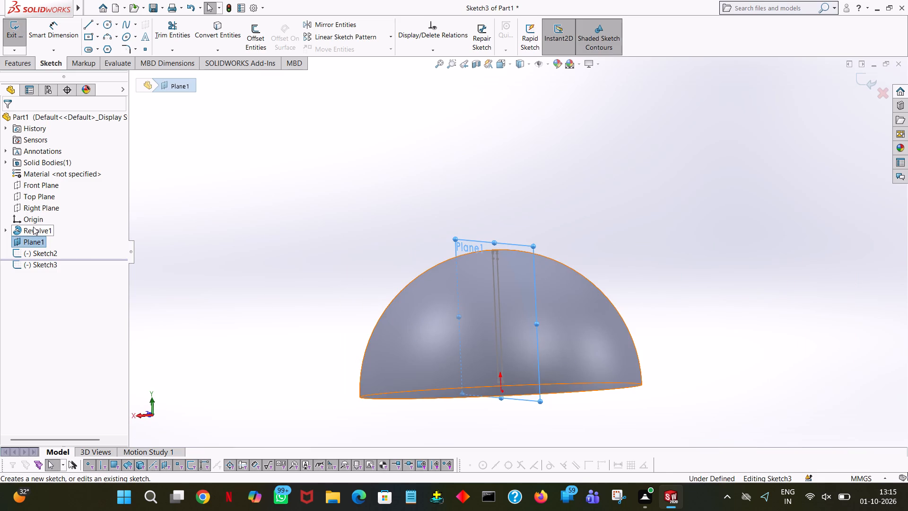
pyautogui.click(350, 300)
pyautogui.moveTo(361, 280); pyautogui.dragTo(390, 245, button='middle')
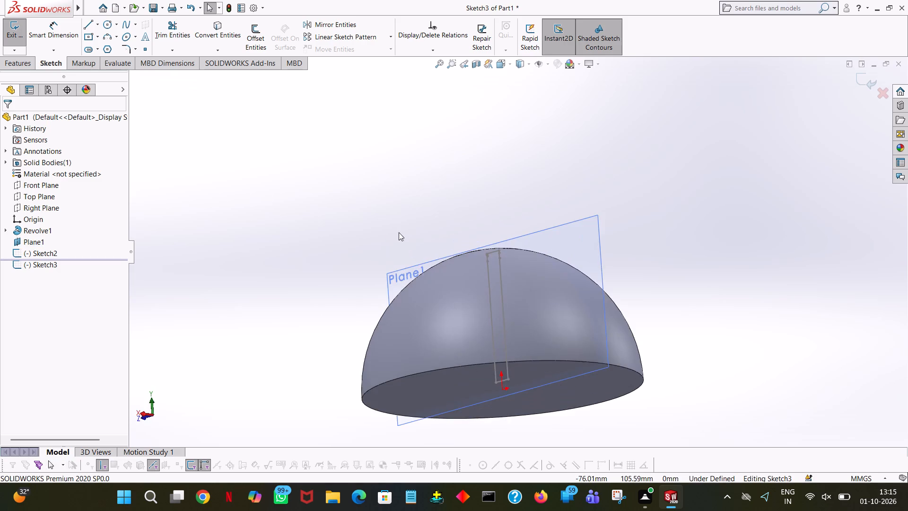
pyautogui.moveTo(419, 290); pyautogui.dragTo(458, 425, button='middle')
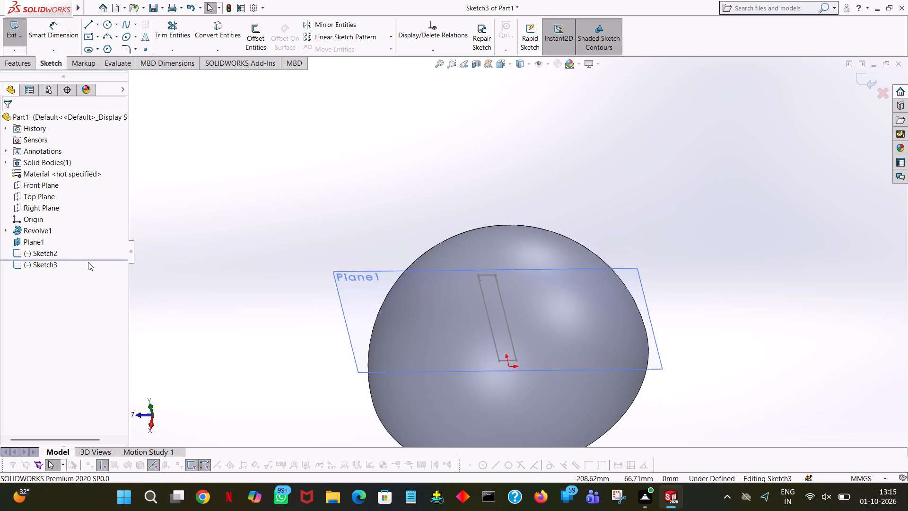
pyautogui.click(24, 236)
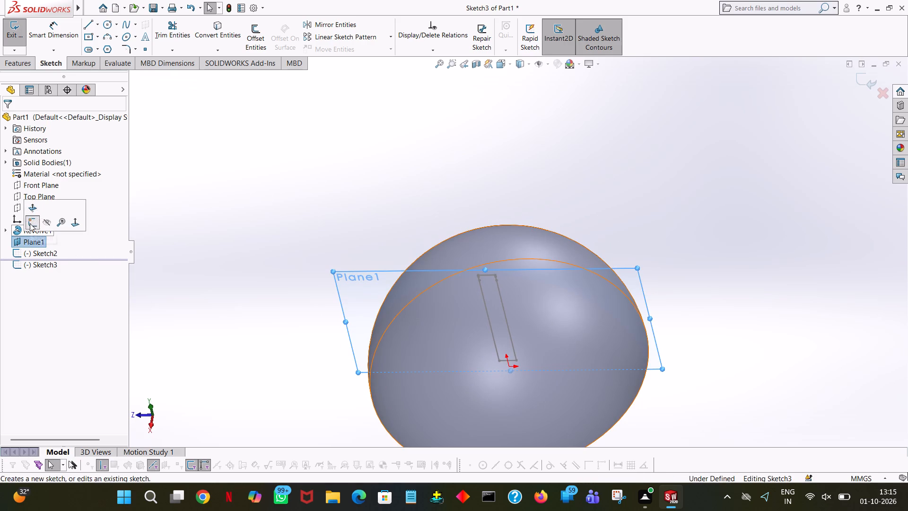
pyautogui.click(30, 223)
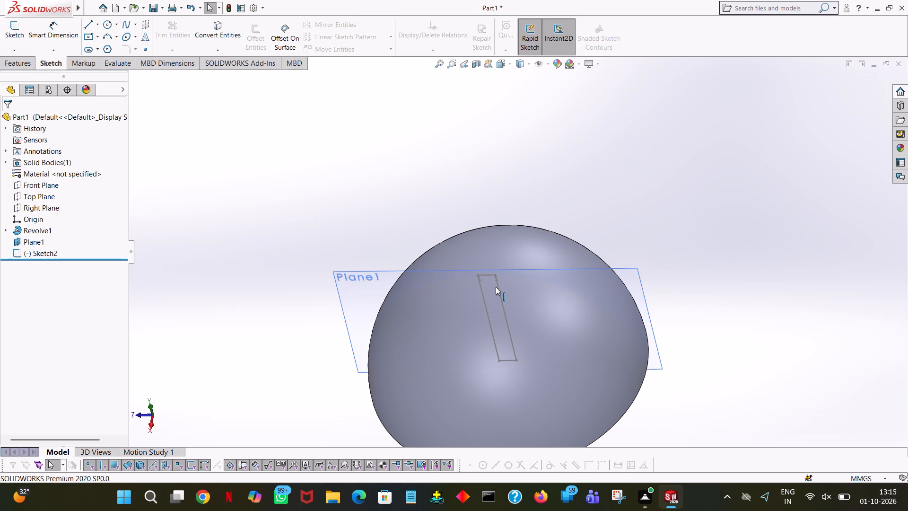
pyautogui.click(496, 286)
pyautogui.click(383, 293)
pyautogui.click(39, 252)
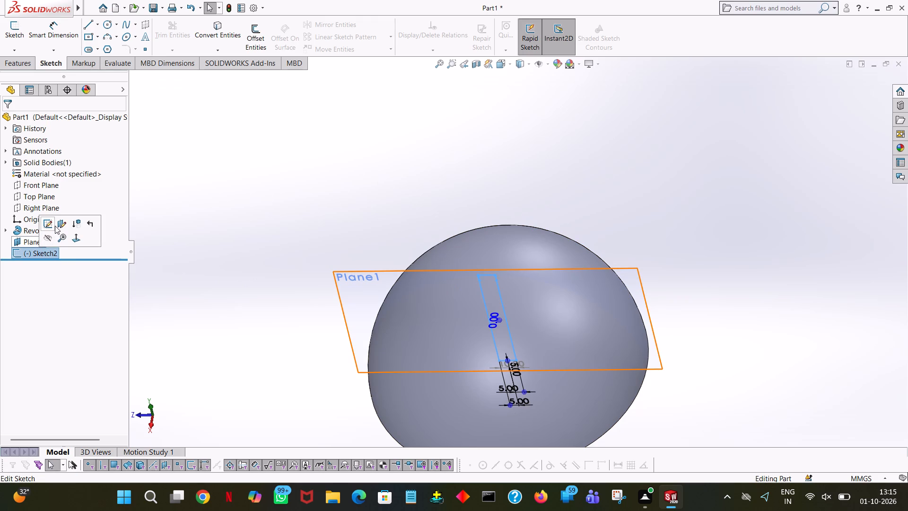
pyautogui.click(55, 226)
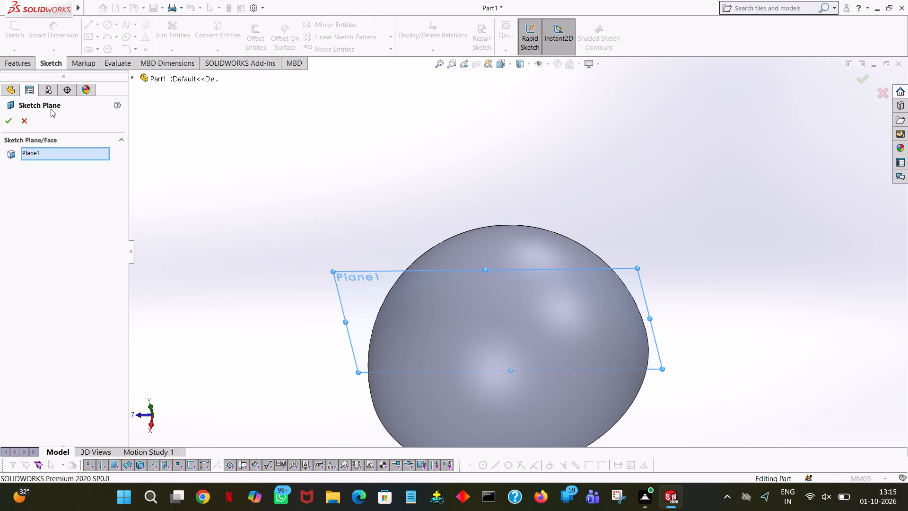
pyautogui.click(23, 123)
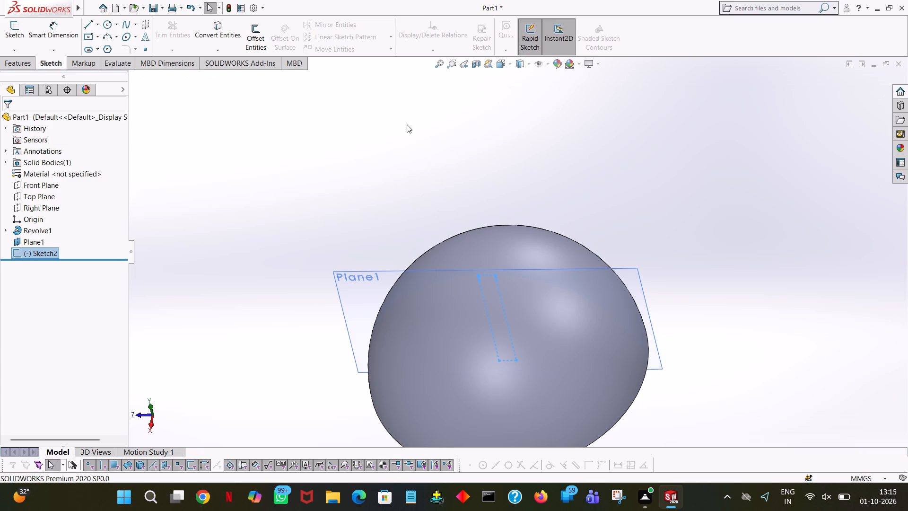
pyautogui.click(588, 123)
# Reopen the strip profile sketch and extrude-cut it through both sides of the dome with a 210 mm Mid Plane depth.
pyautogui.moveTo(624, 189); pyautogui.dragTo(618, 104, button='middle')
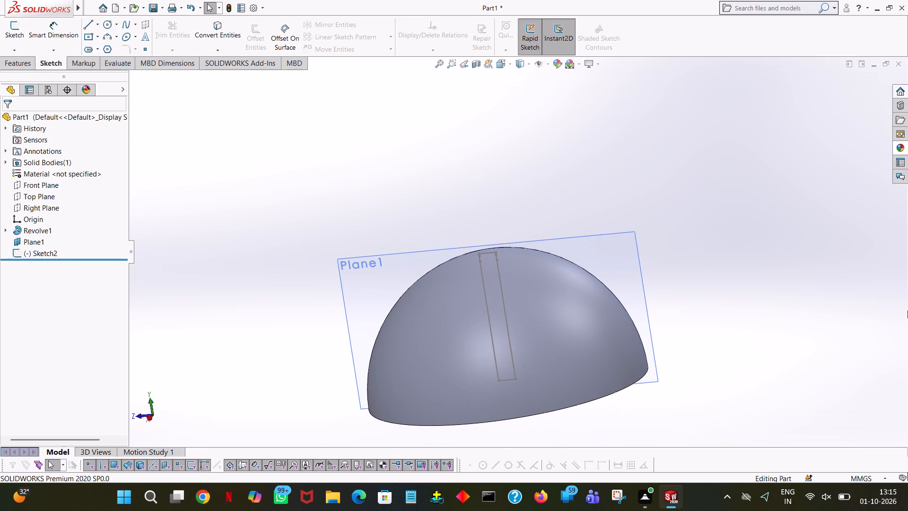
pyautogui.click(33, 259)
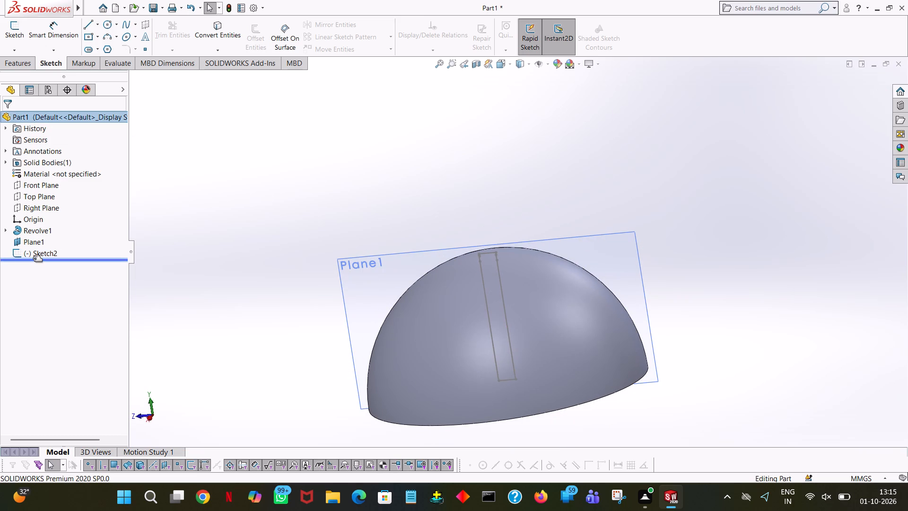
pyautogui.click(36, 252)
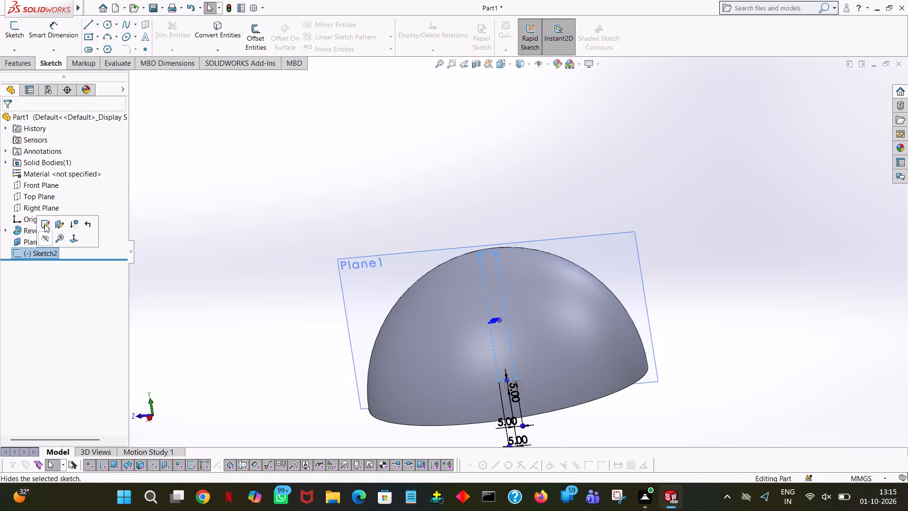
pyautogui.click(44, 224)
pyautogui.click(296, 197)
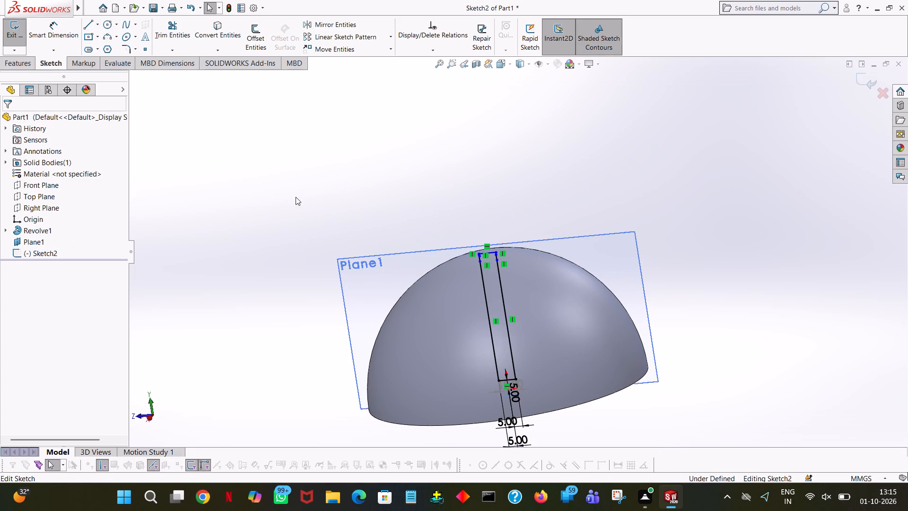
pyautogui.click(4, 60)
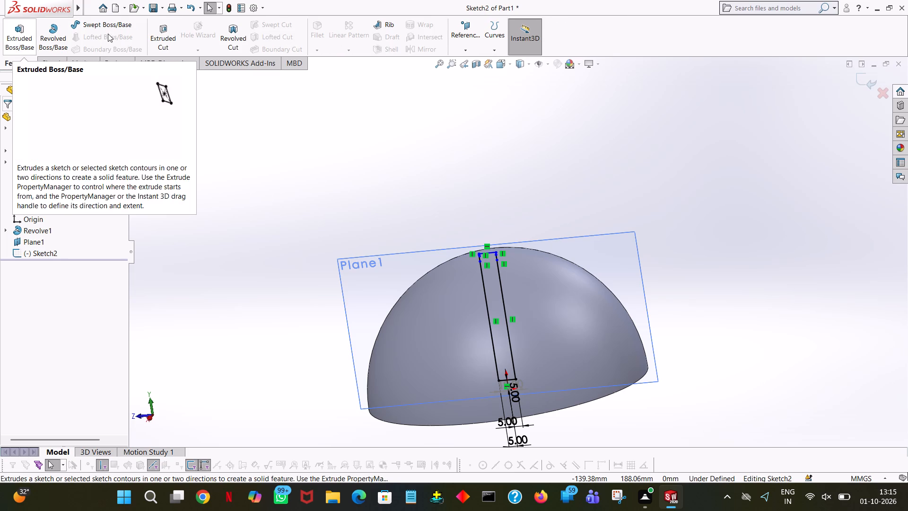
pyautogui.click(171, 35)
pyautogui.moveTo(892, 248); pyautogui.dragTo(875, 242, button='middle')
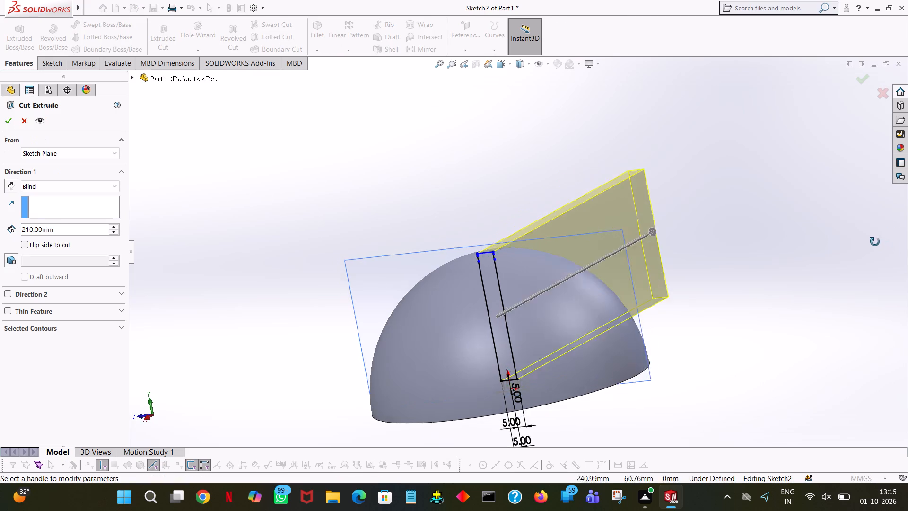
pyautogui.moveTo(875, 242); pyautogui.dragTo(870, 314, button='middle')
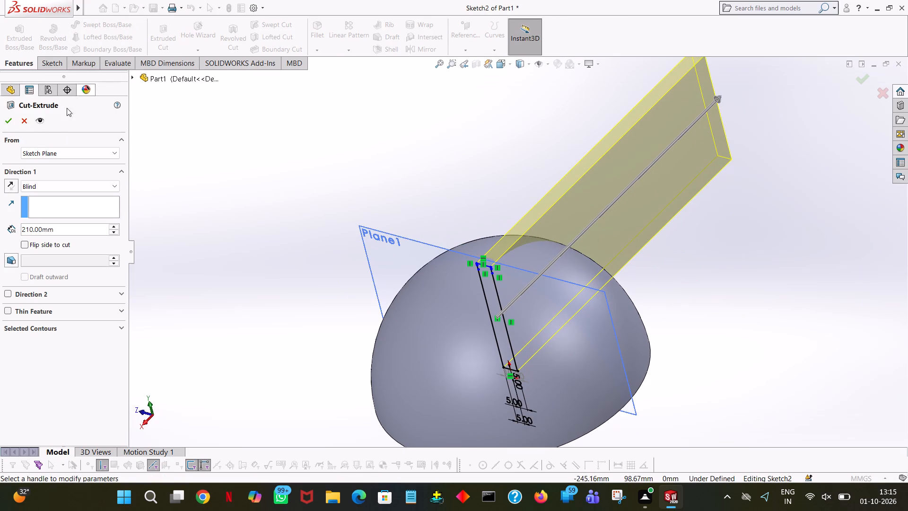
pyautogui.click(60, 185)
pyautogui.click(58, 261)
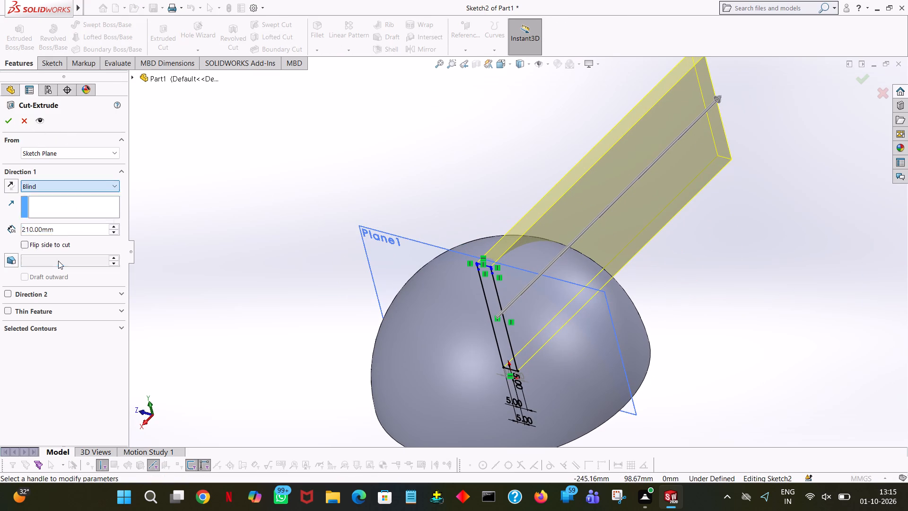
pyautogui.moveTo(417, 176); pyautogui.dragTo(433, 285, button='middle')
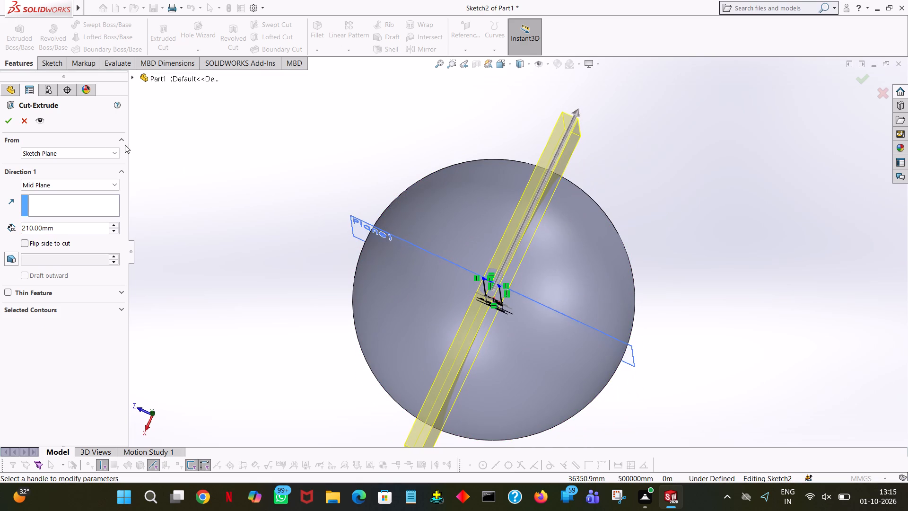
pyautogui.click(8, 124)
pyautogui.click(659, 177)
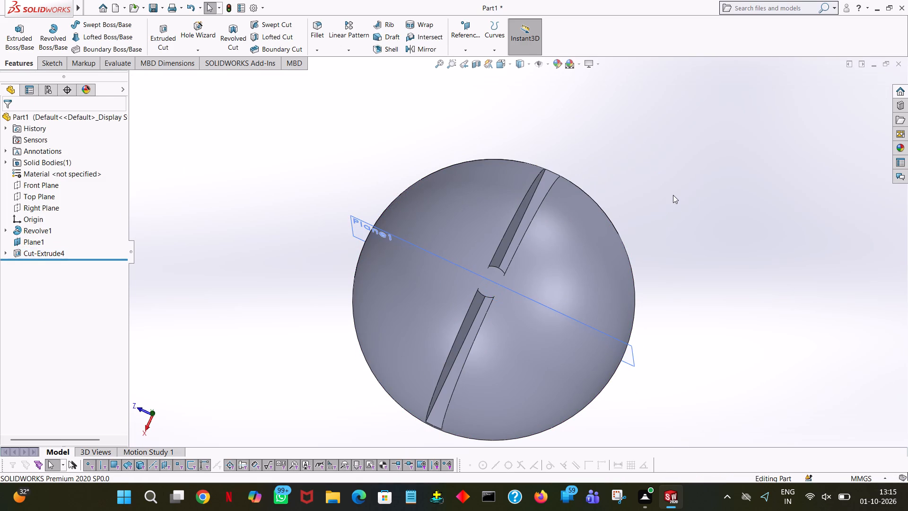
# Examine the two side slots and the gap between them at the dome's top from several angles.
pyautogui.moveTo(673, 195); pyautogui.dragTo(664, 59, button='middle')
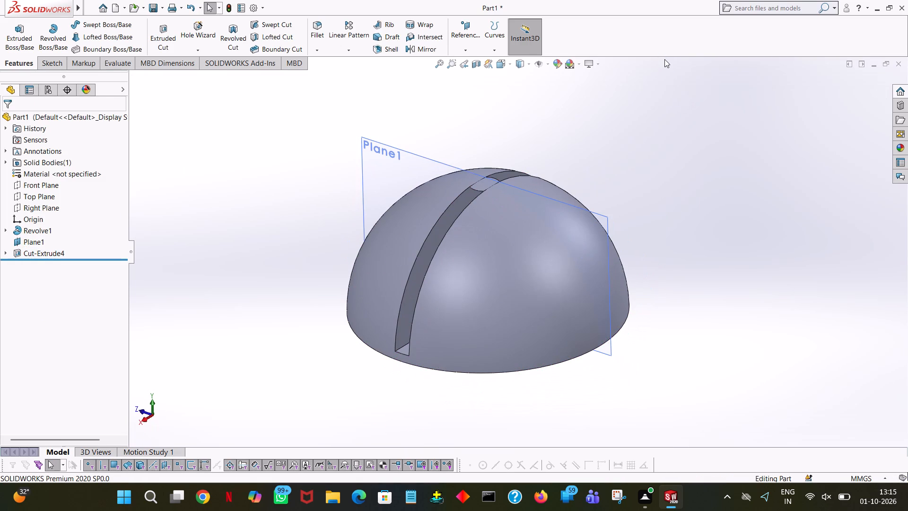
pyautogui.moveTo(664, 59); pyautogui.dragTo(726, 146, button='middle')
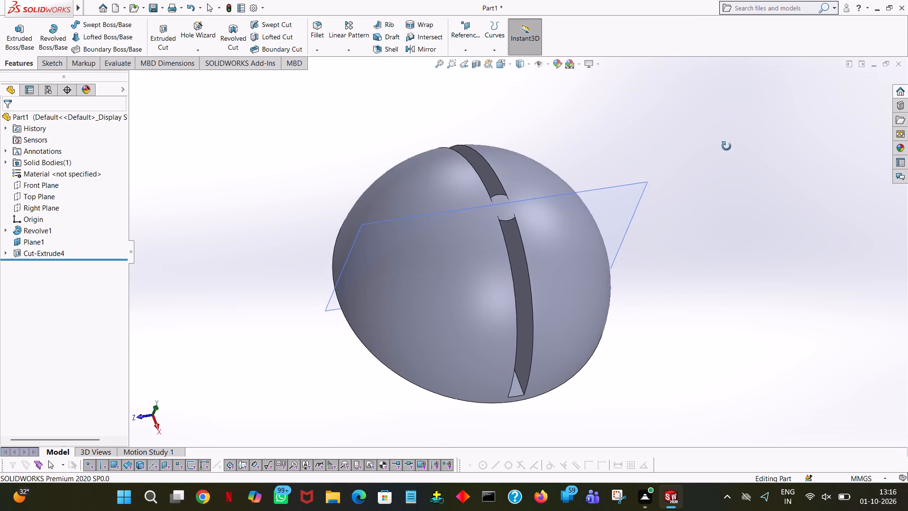
pyautogui.moveTo(726, 146); pyautogui.dragTo(702, 0, button='middle')
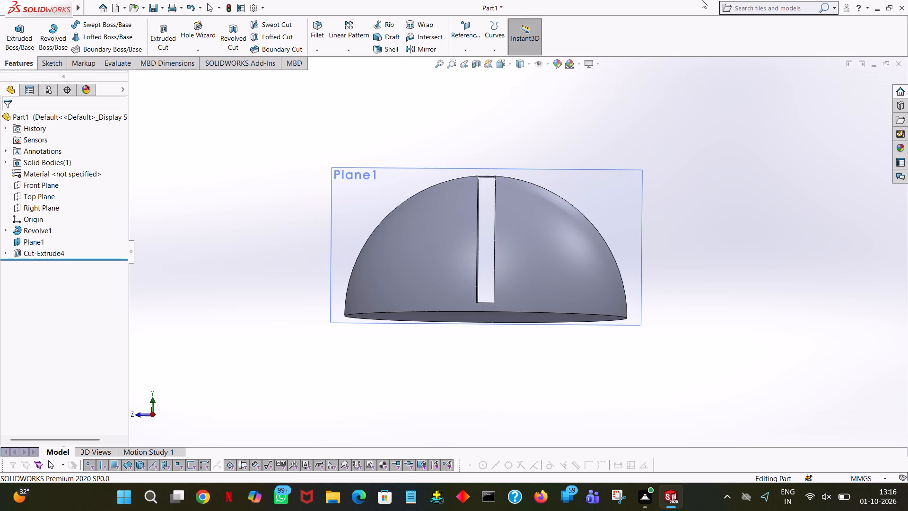
pyautogui.moveTo(629, 87); pyautogui.dragTo(589, 96, button='middle')
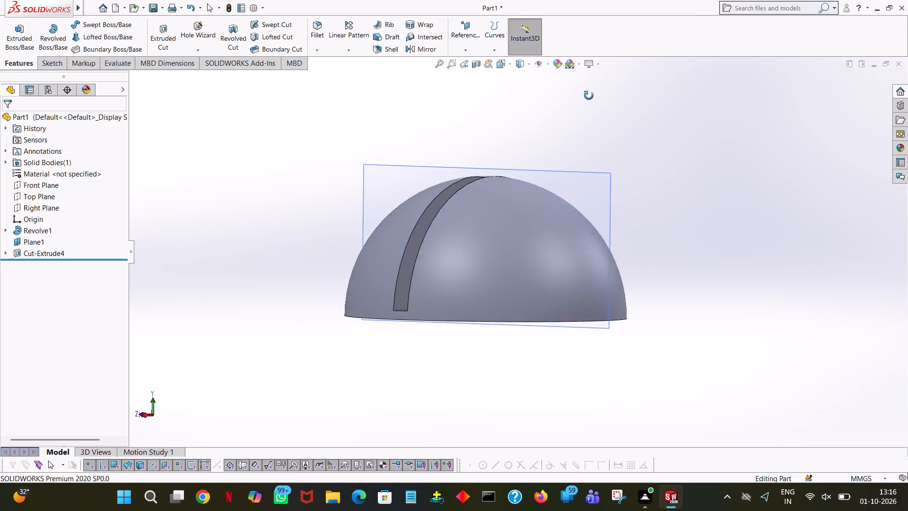
pyautogui.moveTo(589, 96); pyautogui.dragTo(575, 112, button='middle')
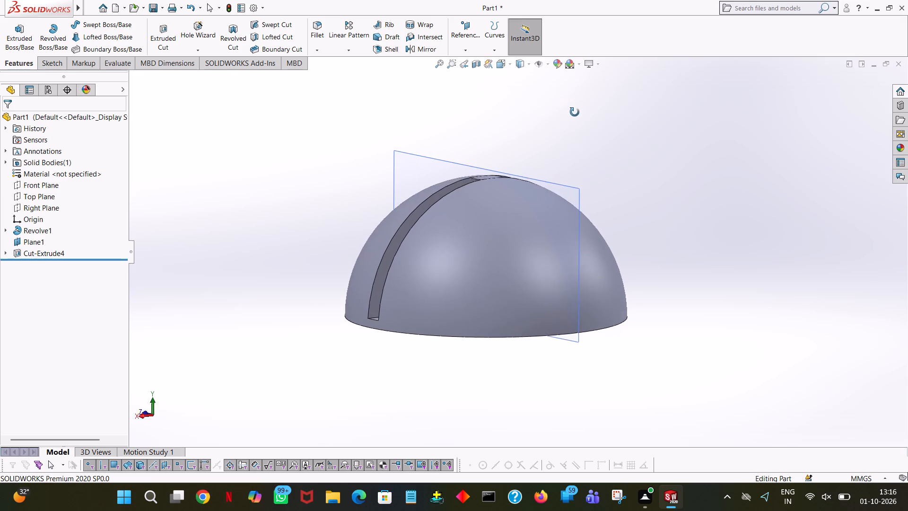
pyautogui.moveTo(575, 112); pyautogui.dragTo(544, 115, button='middle')
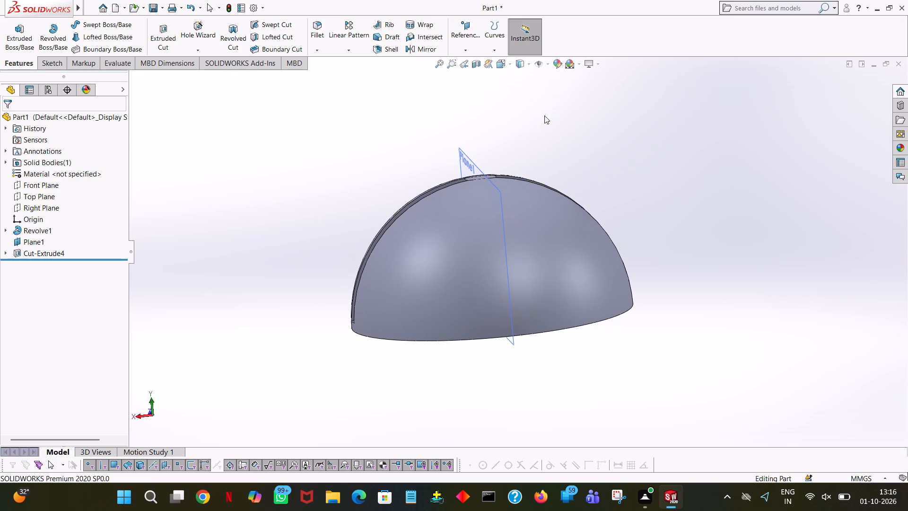
pyautogui.moveTo(605, 159); pyautogui.dragTo(694, 303, button='middle')
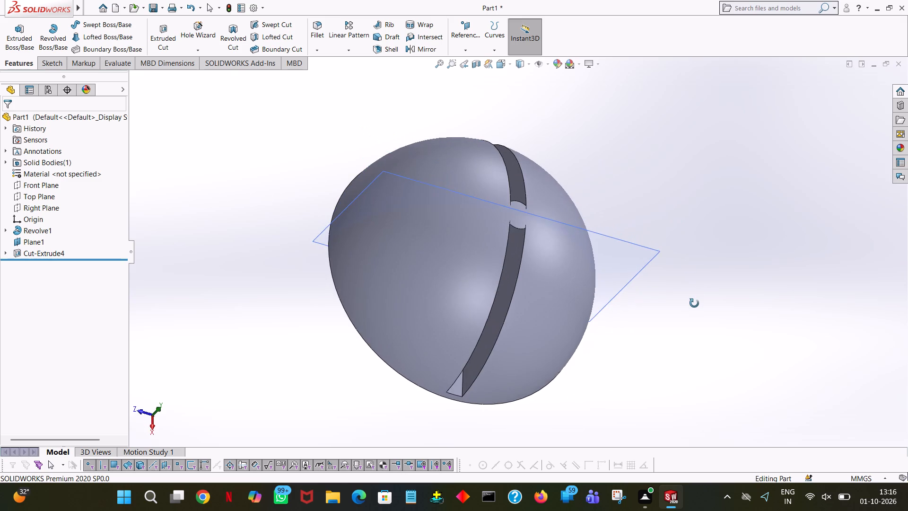
pyautogui.moveTo(694, 303); pyautogui.dragTo(632, 209, button='middle')
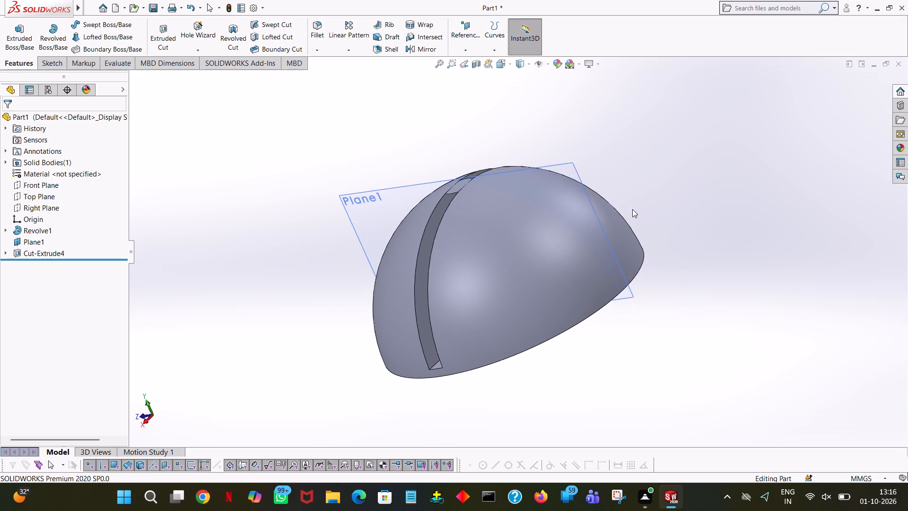
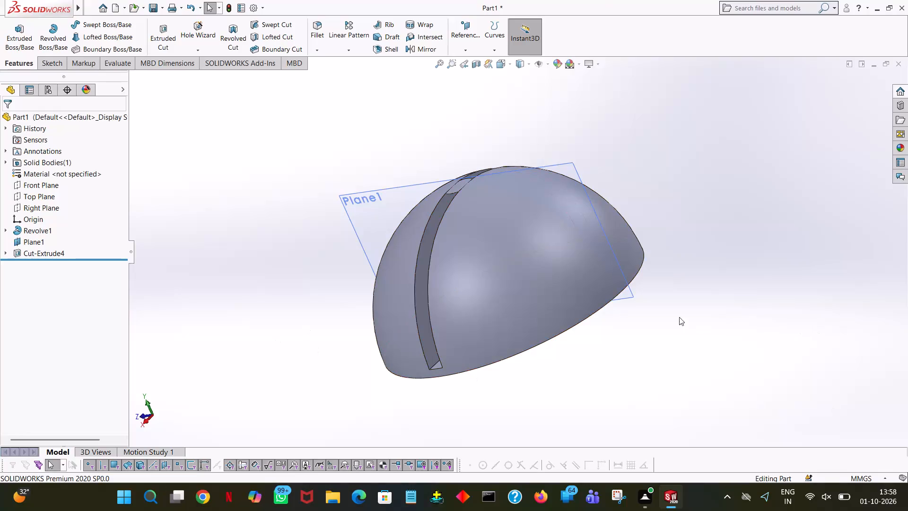
# Sketch a 75 mm radius circle centred on the origin on the dome's flat base face, for an extruded cut.
pyautogui.moveTo(733, 387); pyautogui.dragTo(791, 363, button='middle')
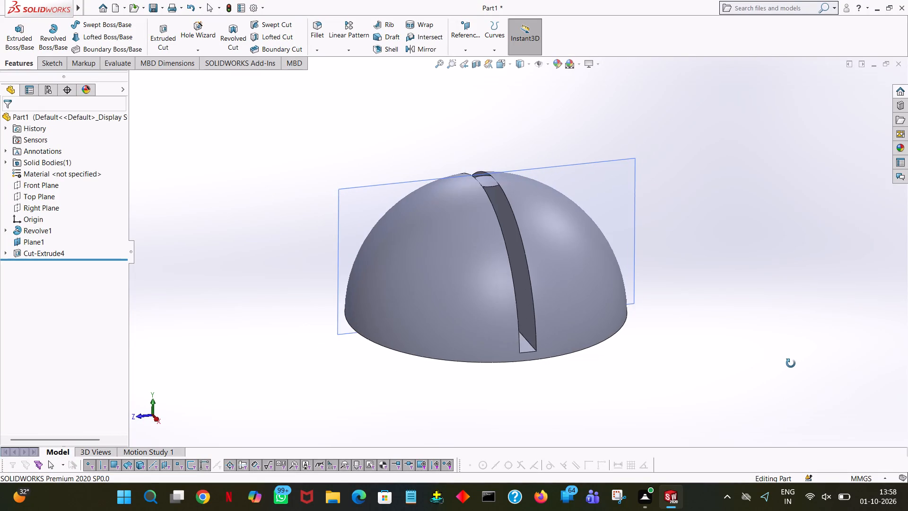
pyautogui.moveTo(791, 363); pyautogui.dragTo(794, 356, button='middle')
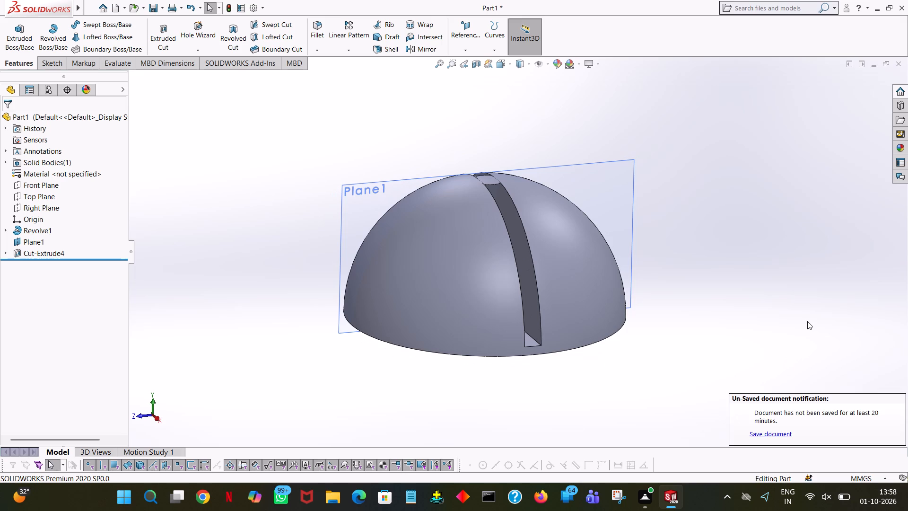
pyautogui.moveTo(794, 284); pyautogui.dragTo(813, 101, button='middle')
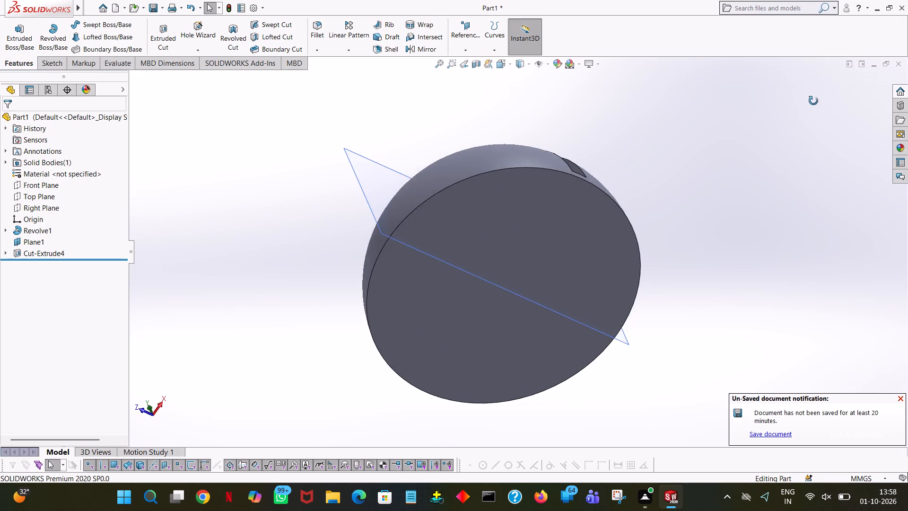
pyautogui.moveTo(813, 101); pyautogui.dragTo(809, 284, button='middle')
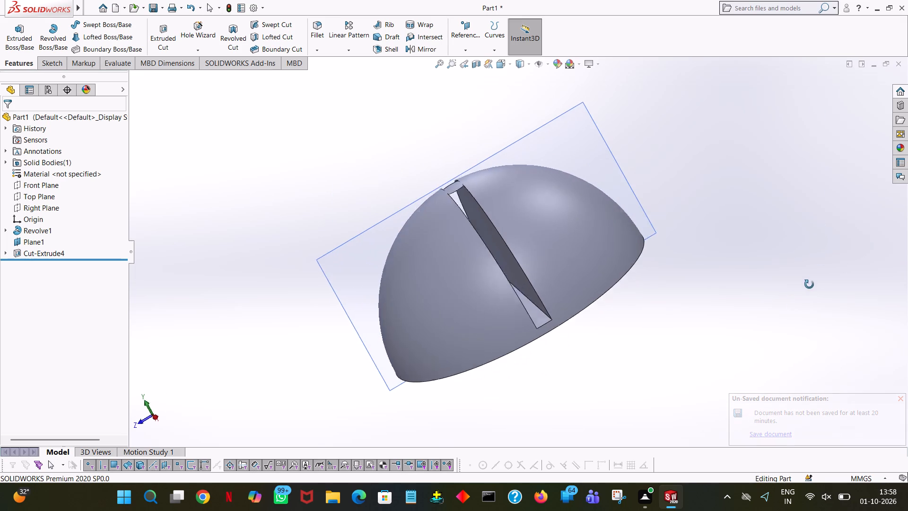
pyautogui.moveTo(809, 284); pyautogui.dragTo(769, 173, button='middle')
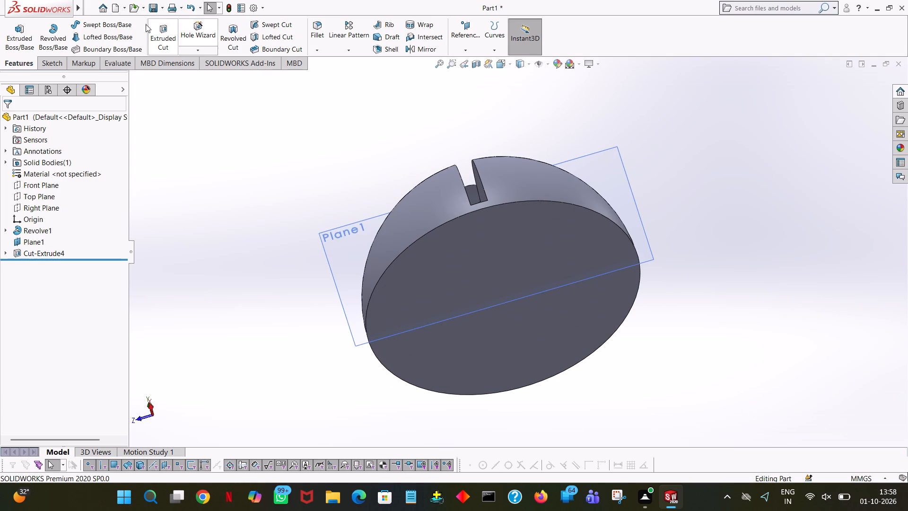
pyautogui.click(155, 32)
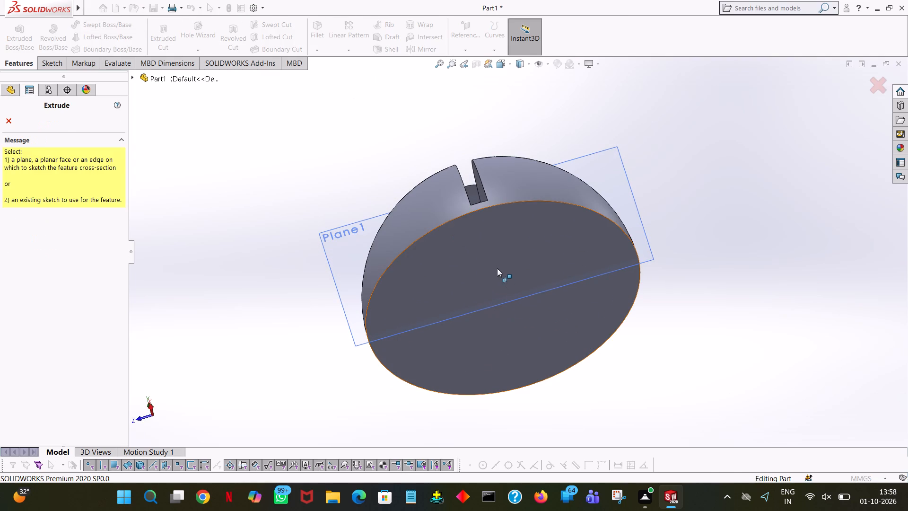
pyautogui.click(497, 268)
pyautogui.moveTo(653, 323); pyautogui.dragTo(640, 177, button='middle')
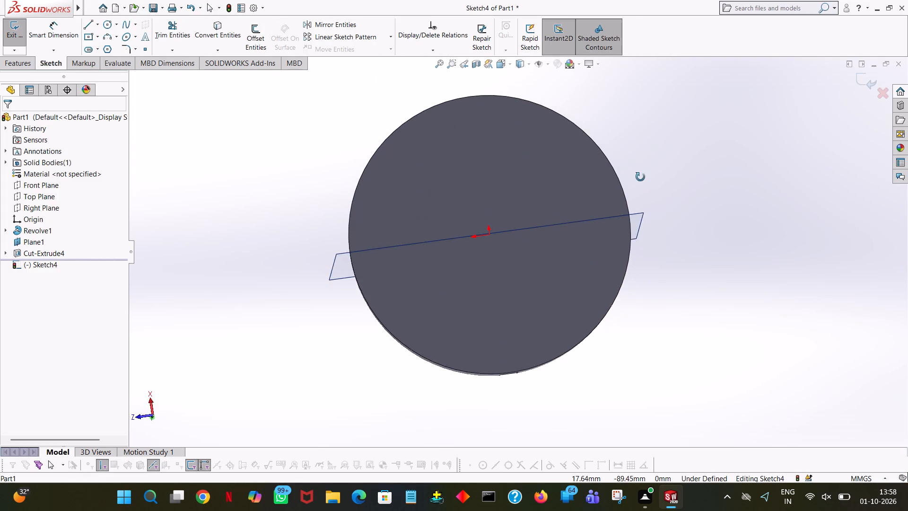
pyautogui.moveTo(640, 177); pyautogui.dragTo(639, 173, button='middle')
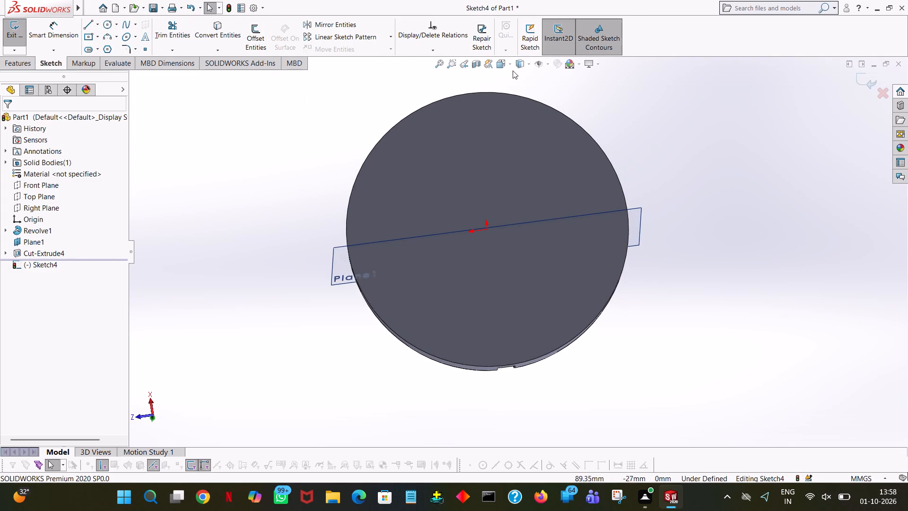
pyautogui.click(508, 60)
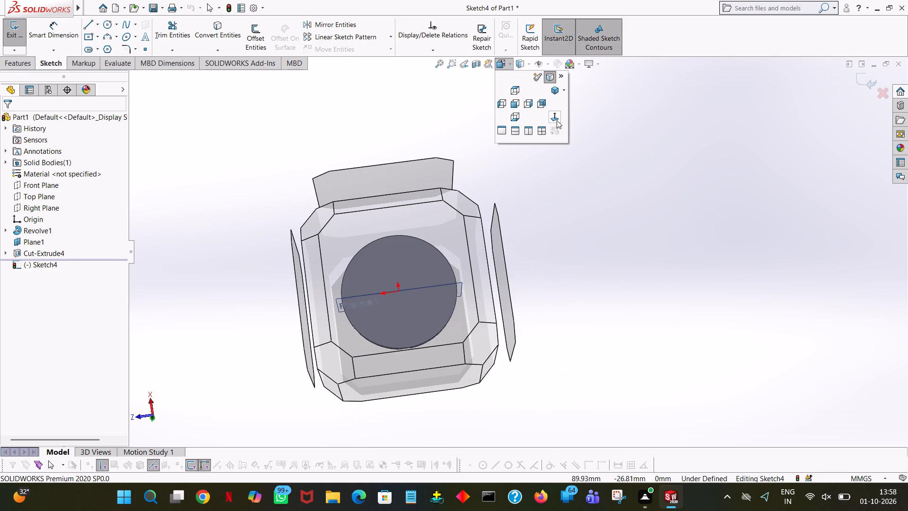
pyautogui.click(557, 120)
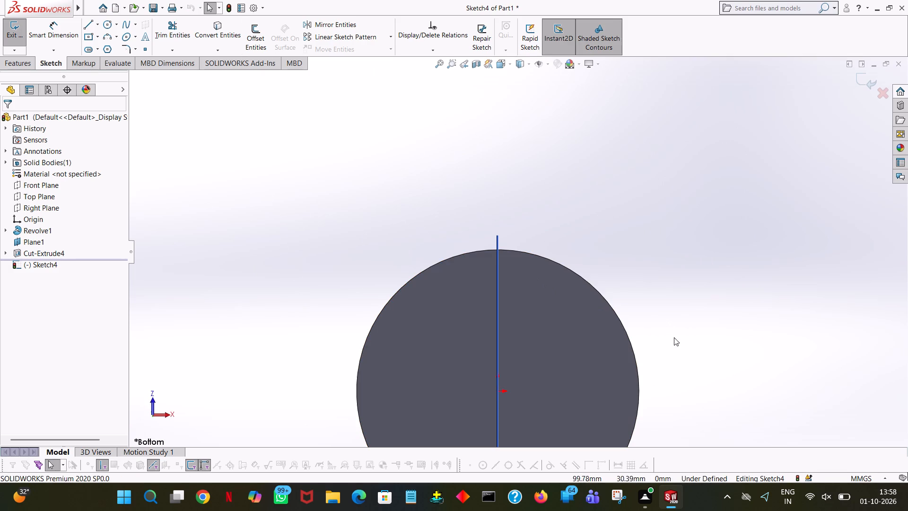
pyautogui.keyDown('ctrl'); pyautogui.moveTo(716, 343); pyautogui.dragTo(728, 210, button='middle'); pyautogui.keyUp('ctrl')
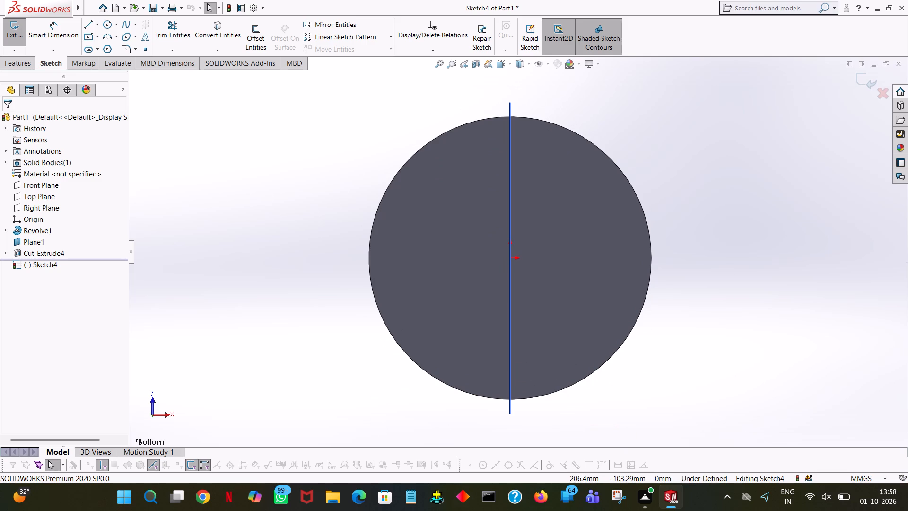
pyautogui.click(106, 25)
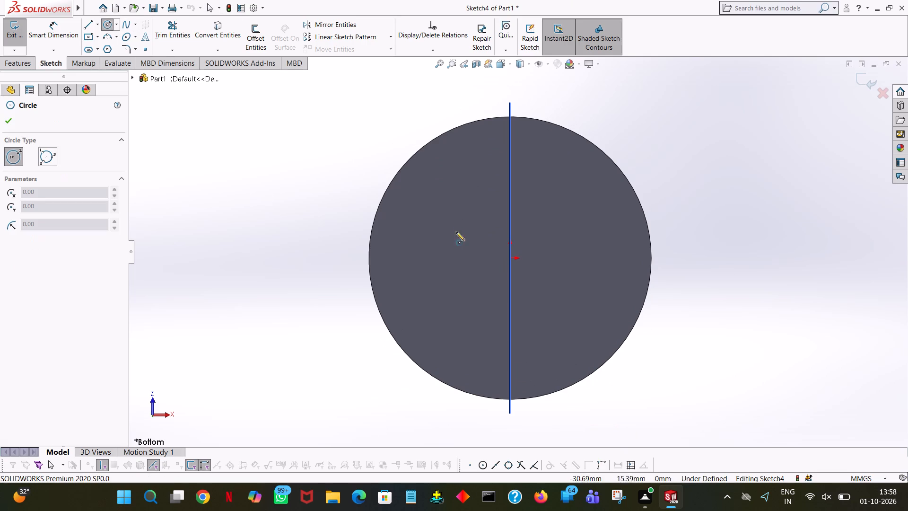
pyautogui.click(512, 258)
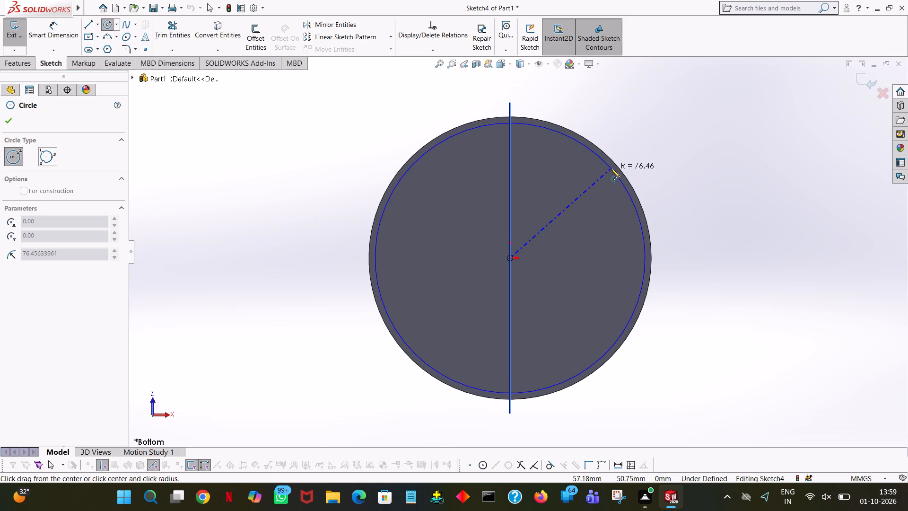
pyautogui.click(611, 168)
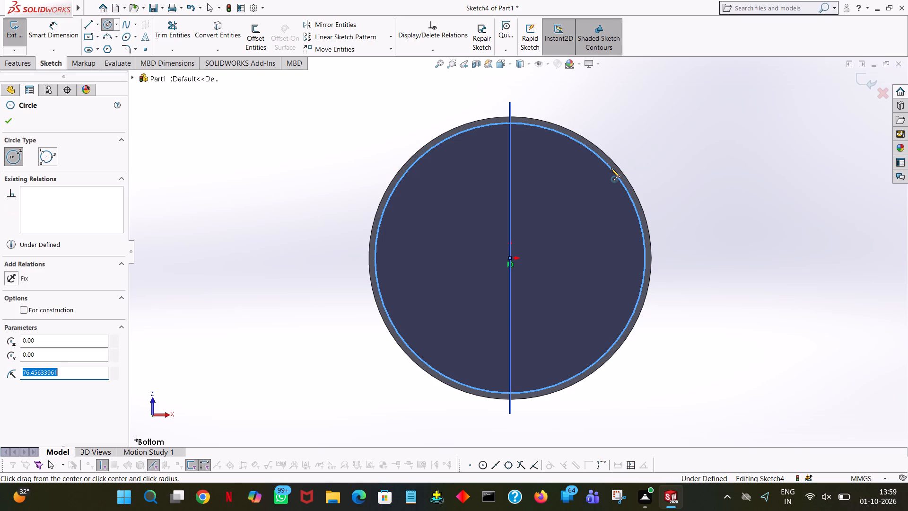
pyautogui.write('75')
pyautogui.press('Return')
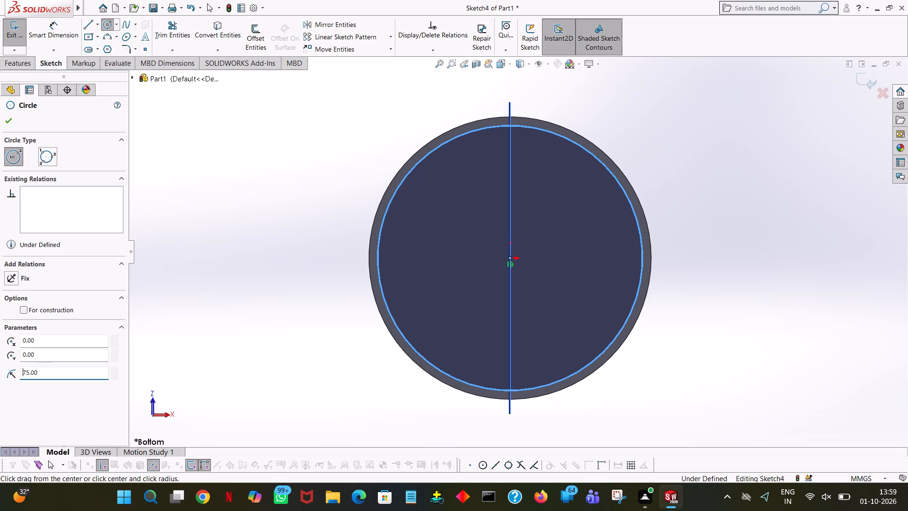
pyautogui.click(9, 120)
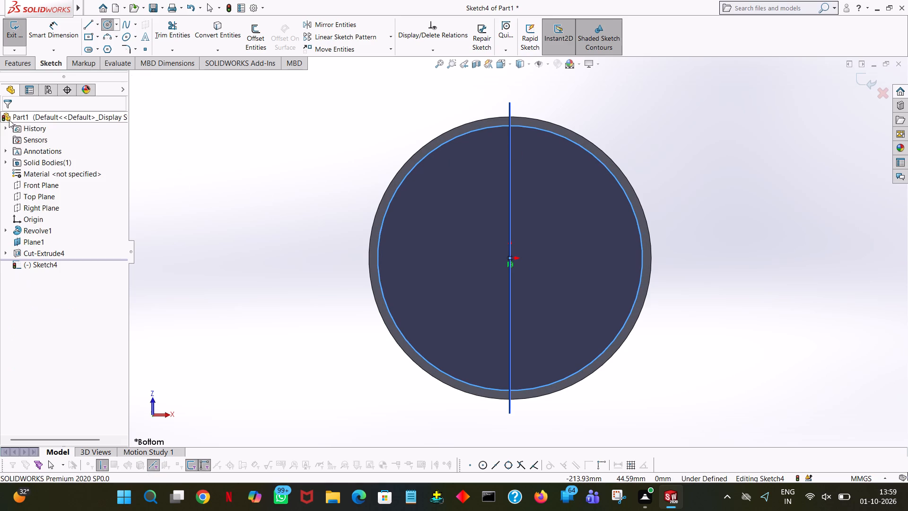
# Start an extruded cut of the base circle into the dome with a Blind depth of 80 mm.
pyautogui.click(26, 61)
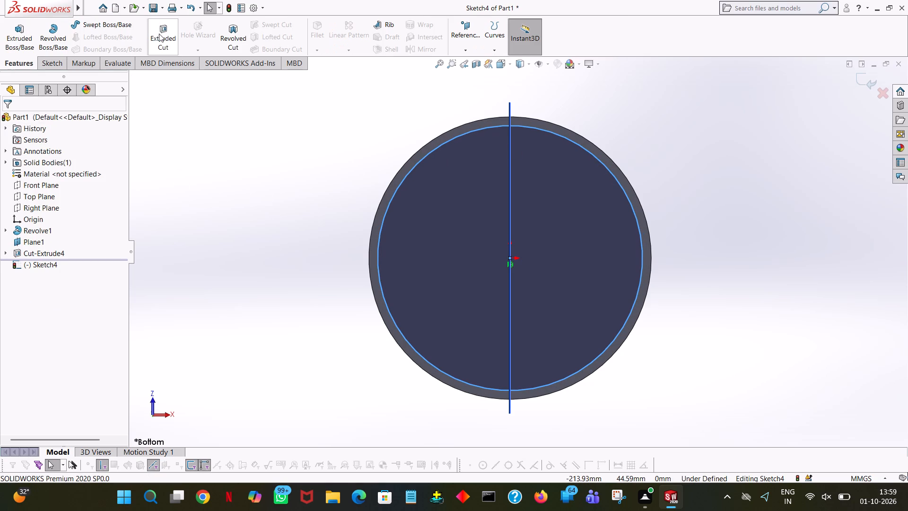
pyautogui.click(159, 34)
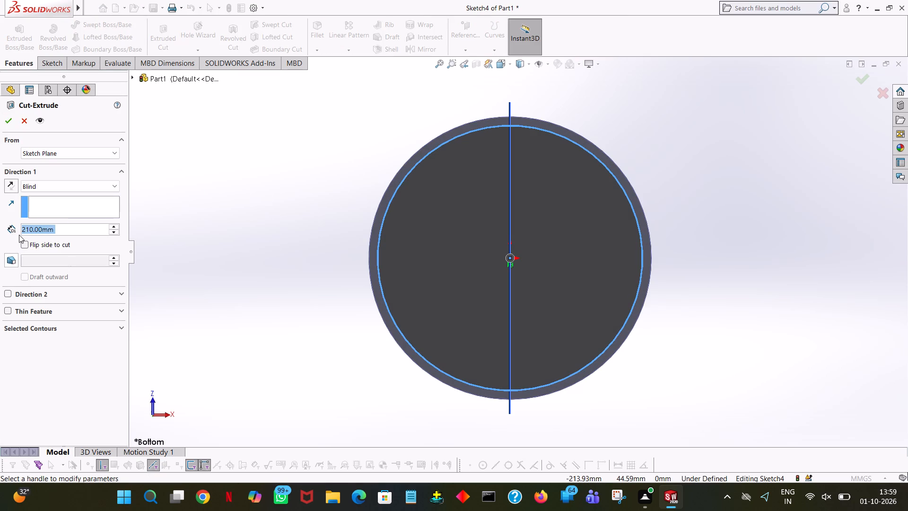
pyautogui.moveTo(255, 151); pyautogui.dragTo(257, 229, button='middle')
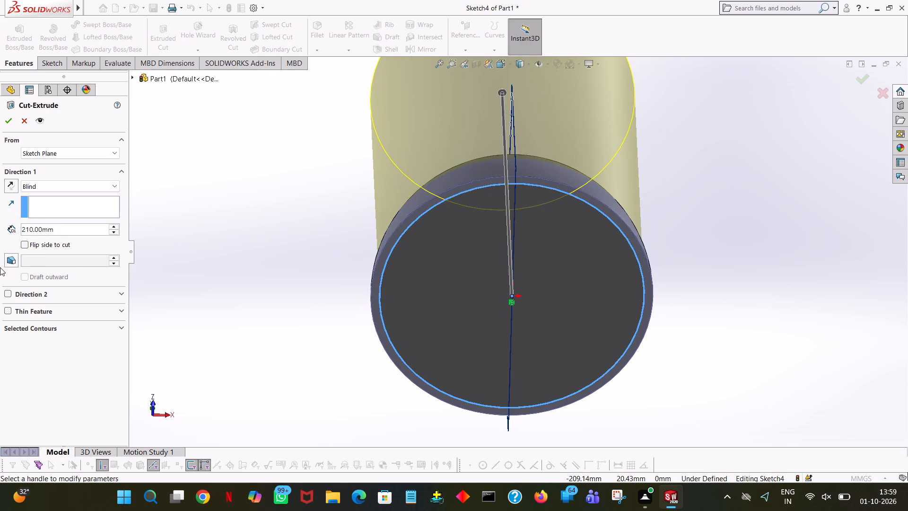
pyautogui.doubleClick(55, 227)
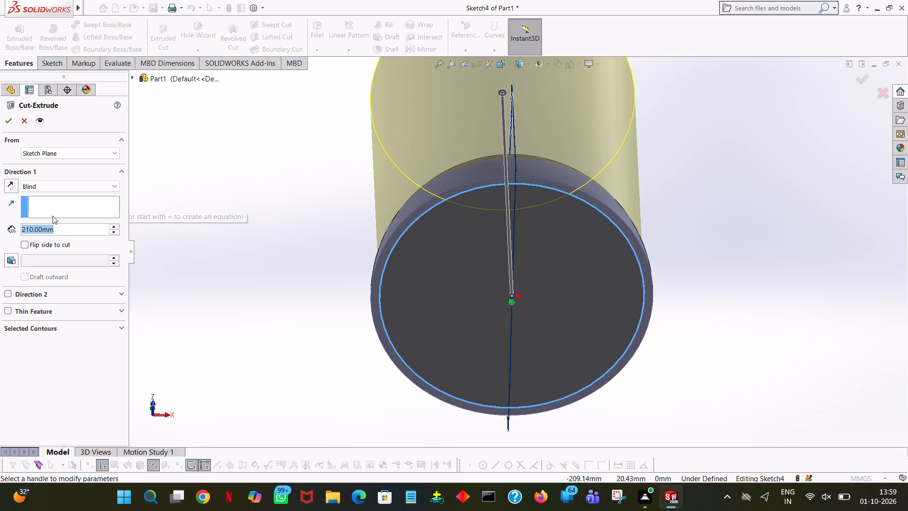
pyautogui.press('8')
pyautogui.press('0')
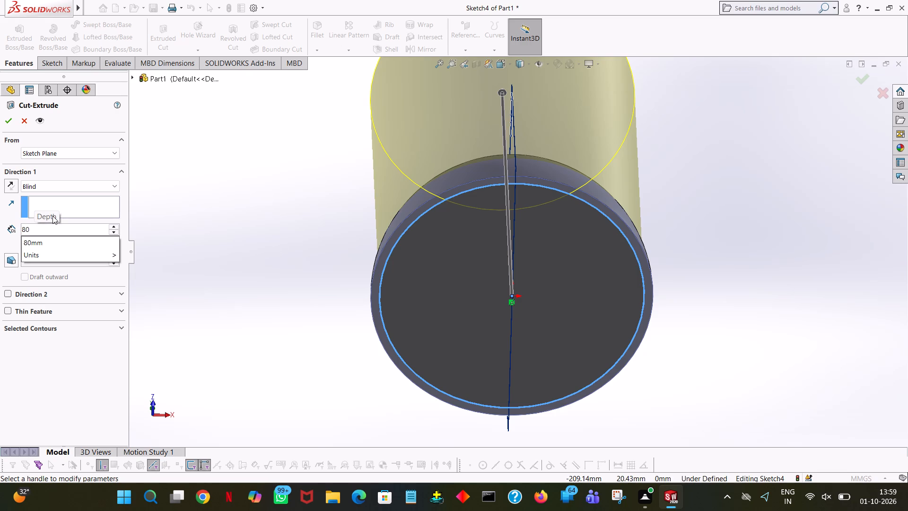
pyautogui.click(214, 196)
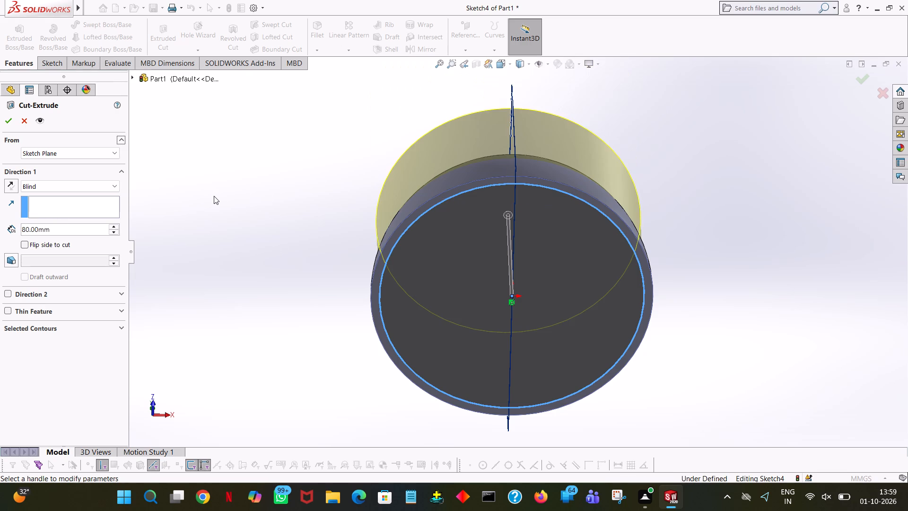
# Turn on inward draft for the base circle's extruded cut and raise the draft angle to 37 degrees.
pyautogui.moveTo(248, 165); pyautogui.dragTo(211, 292, button='middle')
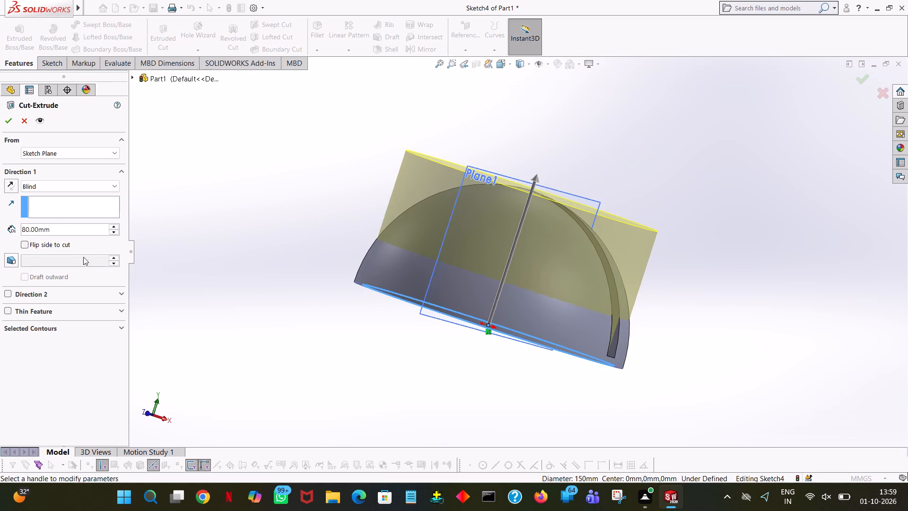
pyautogui.tripleClick(9, 255)
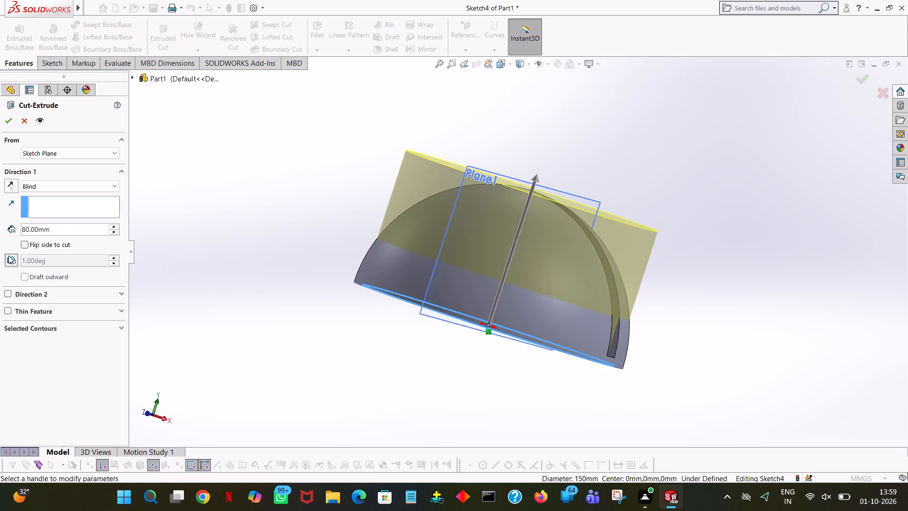
pyautogui.doubleClick(9, 255)
pyautogui.click(9, 255)
pyautogui.click(9, 255)
pyautogui.click(16, 256)
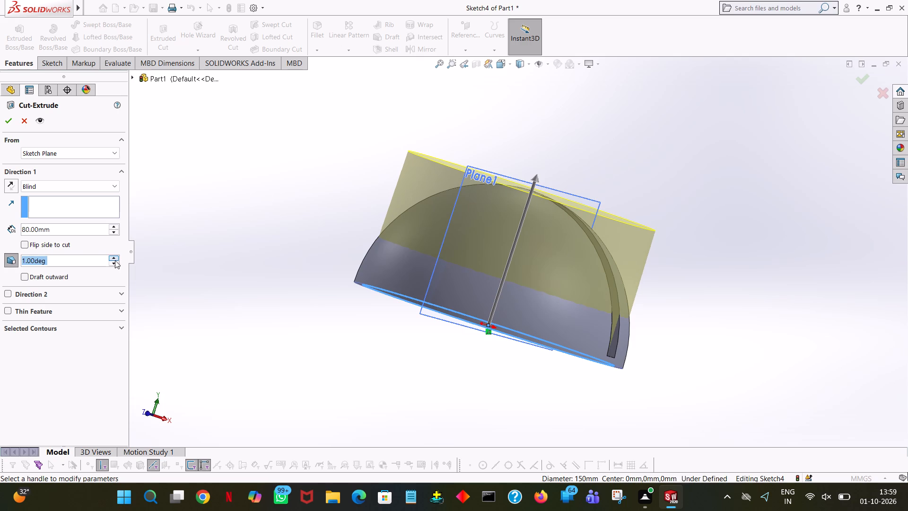
pyautogui.click(115, 260)
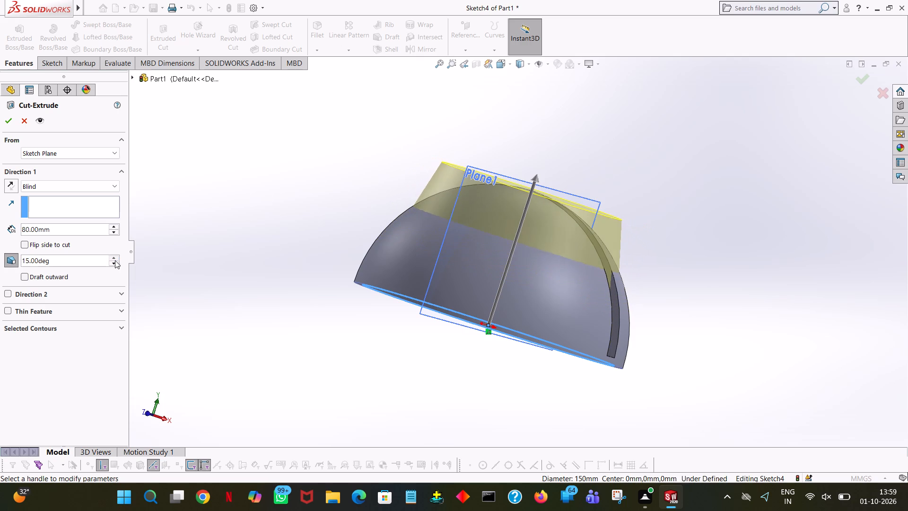
pyautogui.tripleClick(115, 260)
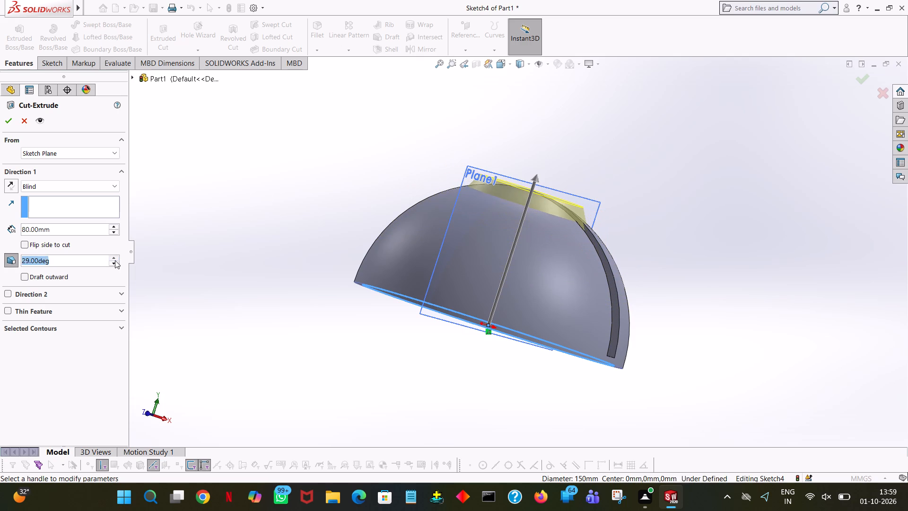
pyautogui.tripleClick(115, 260)
pyautogui.click(115, 260)
pyautogui.click(115, 260)
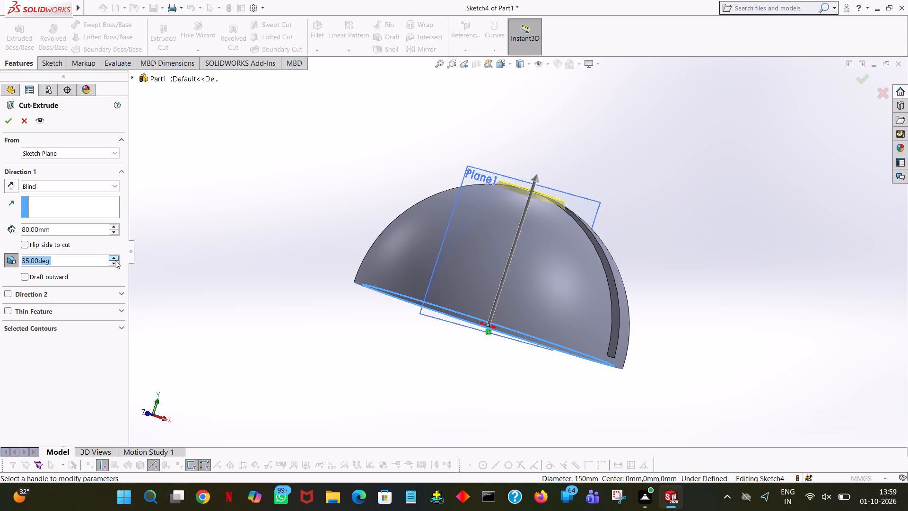
pyautogui.click(115, 260)
pyautogui.click(115, 260)
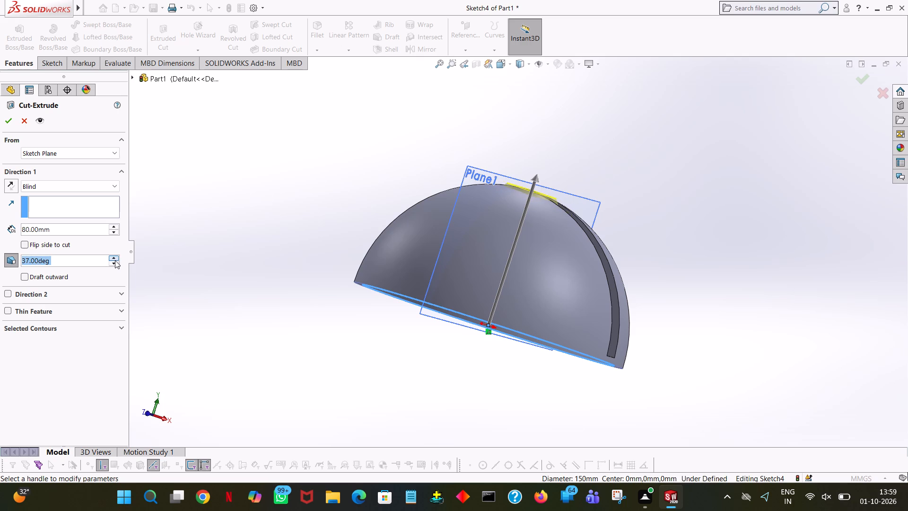
# Check the tapered cut preview from several angles and increase the draft angle to 39 degrees.
pyautogui.moveTo(148, 236); pyautogui.dragTo(107, 393, button='middle')
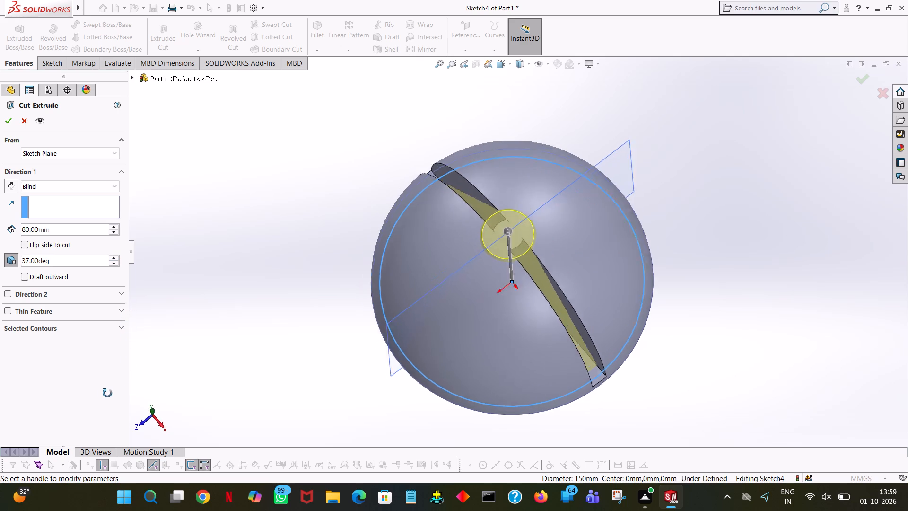
pyautogui.moveTo(107, 393); pyautogui.dragTo(51, 282, button='middle')
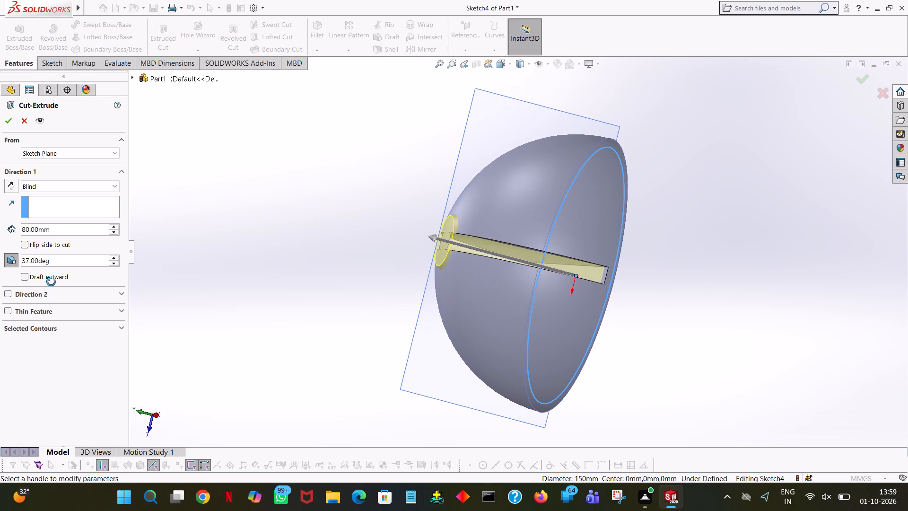
pyautogui.moveTo(51, 282); pyautogui.dragTo(61, 315, button='middle')
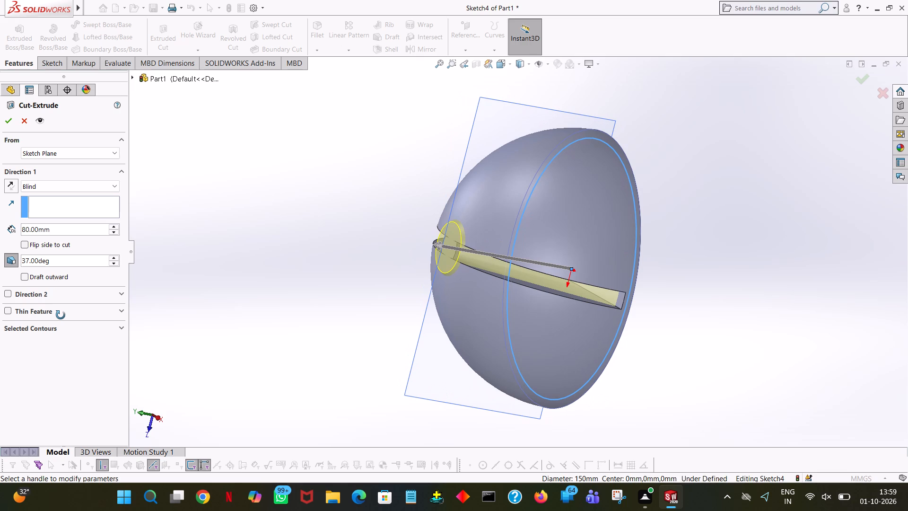
pyautogui.moveTo(61, 315); pyautogui.dragTo(68, 293, button='middle')
pyautogui.moveTo(75, 357); pyautogui.dragTo(76, 377, button='middle')
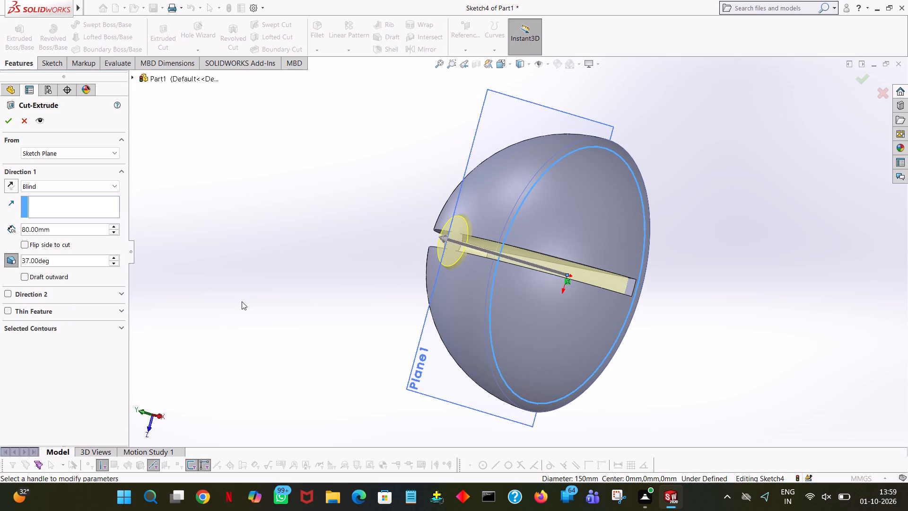
pyautogui.moveTo(260, 318); pyautogui.dragTo(251, 508, button='middle')
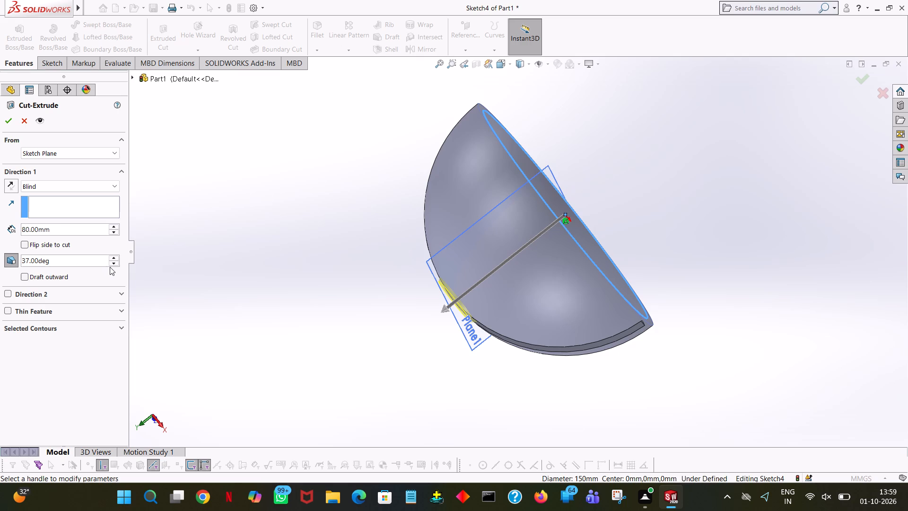
pyautogui.click(118, 256)
pyautogui.click(118, 256)
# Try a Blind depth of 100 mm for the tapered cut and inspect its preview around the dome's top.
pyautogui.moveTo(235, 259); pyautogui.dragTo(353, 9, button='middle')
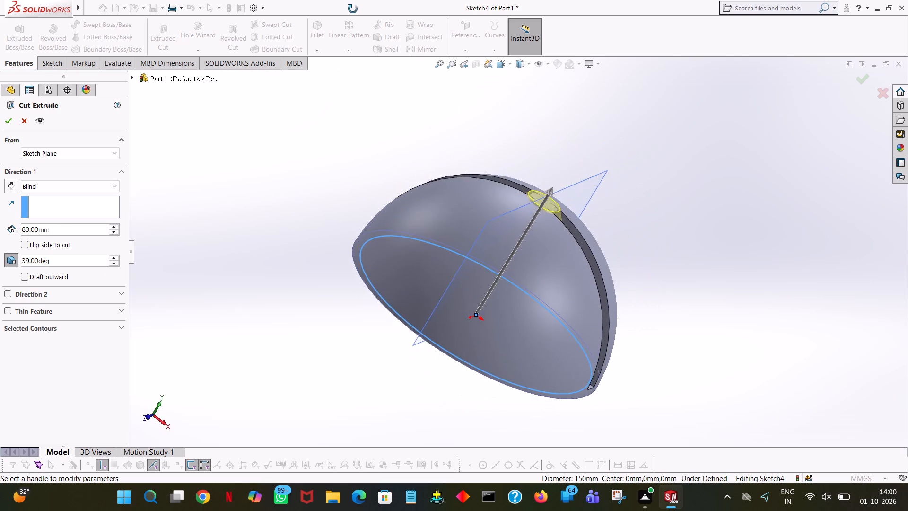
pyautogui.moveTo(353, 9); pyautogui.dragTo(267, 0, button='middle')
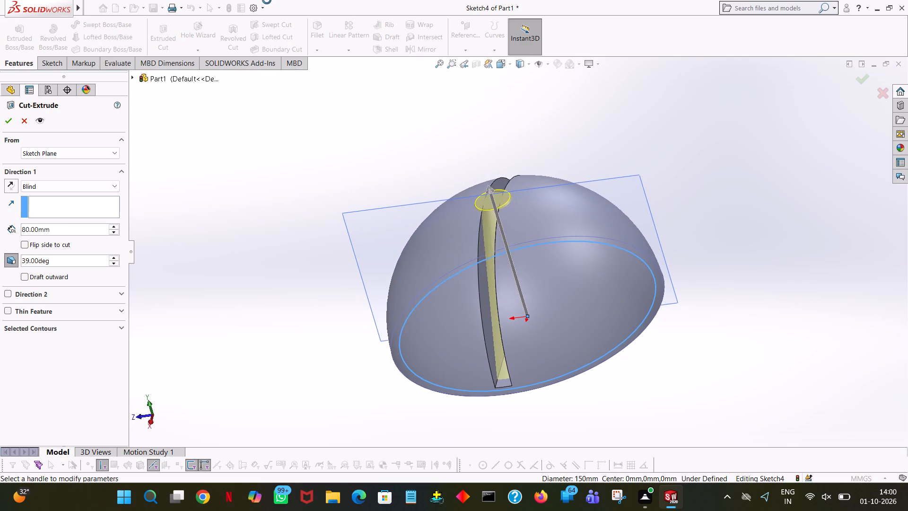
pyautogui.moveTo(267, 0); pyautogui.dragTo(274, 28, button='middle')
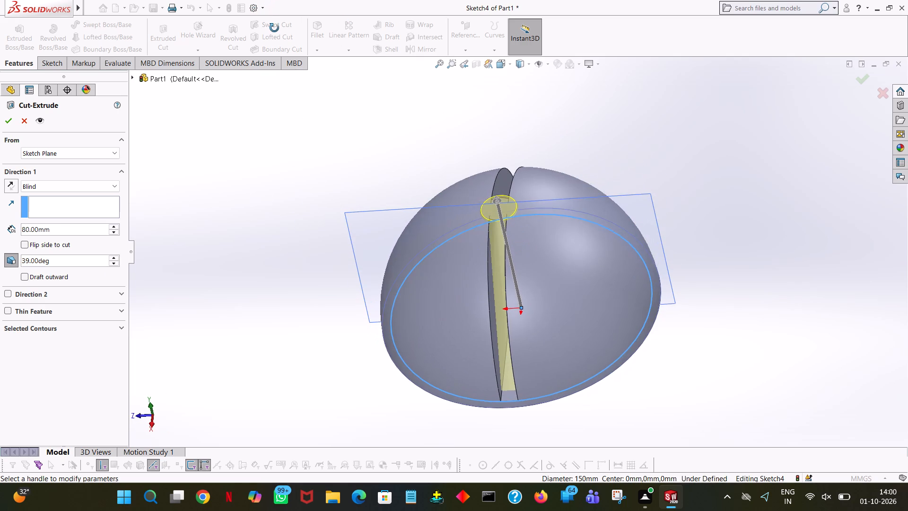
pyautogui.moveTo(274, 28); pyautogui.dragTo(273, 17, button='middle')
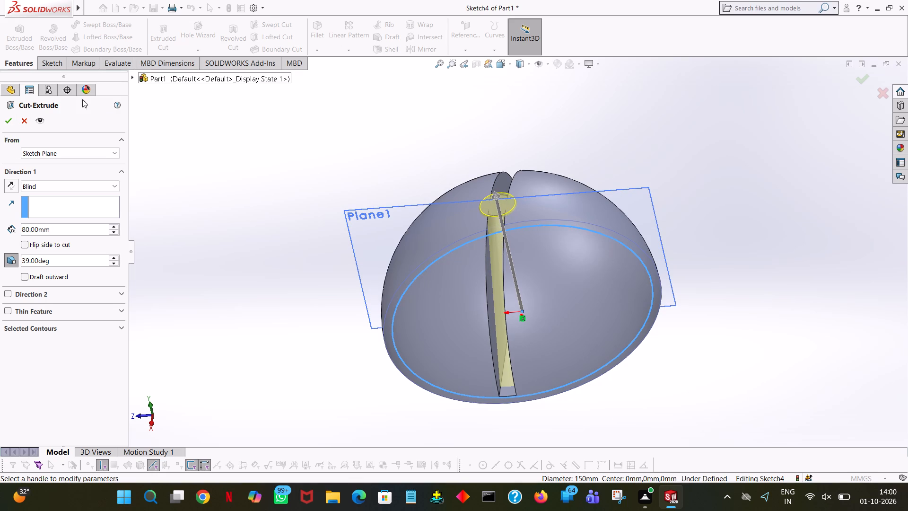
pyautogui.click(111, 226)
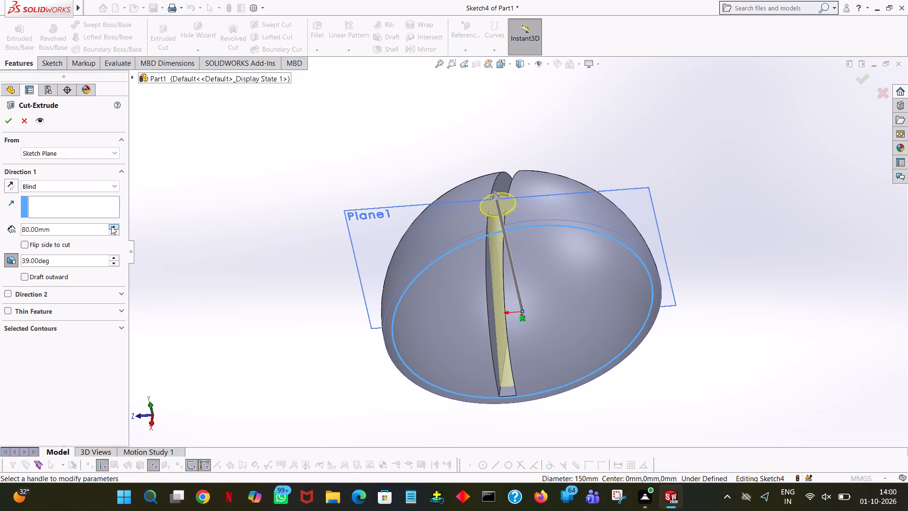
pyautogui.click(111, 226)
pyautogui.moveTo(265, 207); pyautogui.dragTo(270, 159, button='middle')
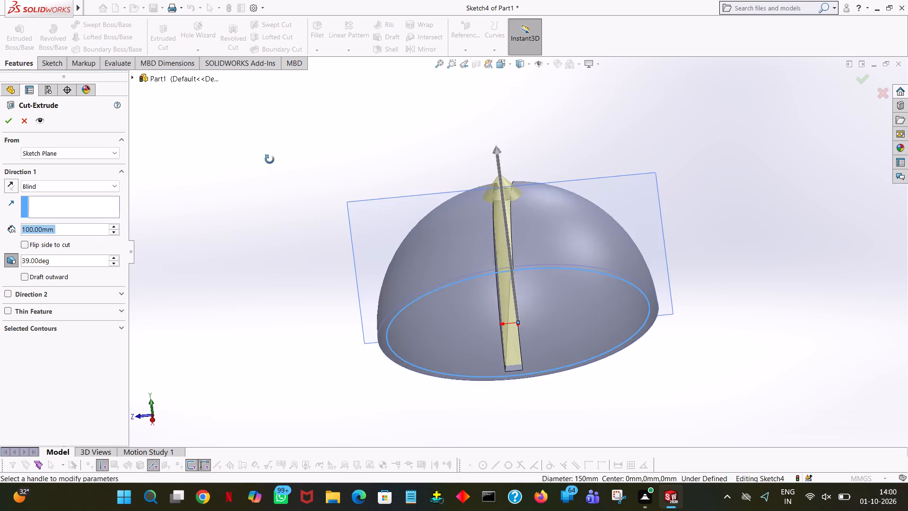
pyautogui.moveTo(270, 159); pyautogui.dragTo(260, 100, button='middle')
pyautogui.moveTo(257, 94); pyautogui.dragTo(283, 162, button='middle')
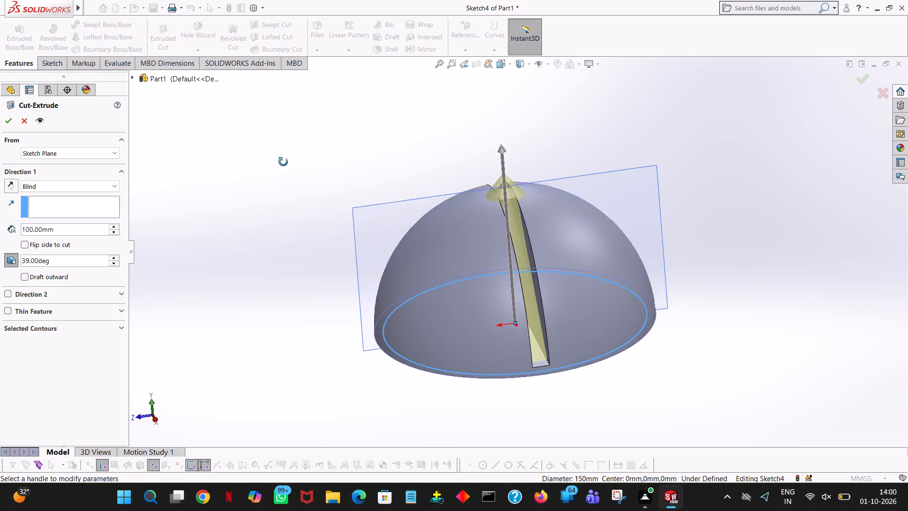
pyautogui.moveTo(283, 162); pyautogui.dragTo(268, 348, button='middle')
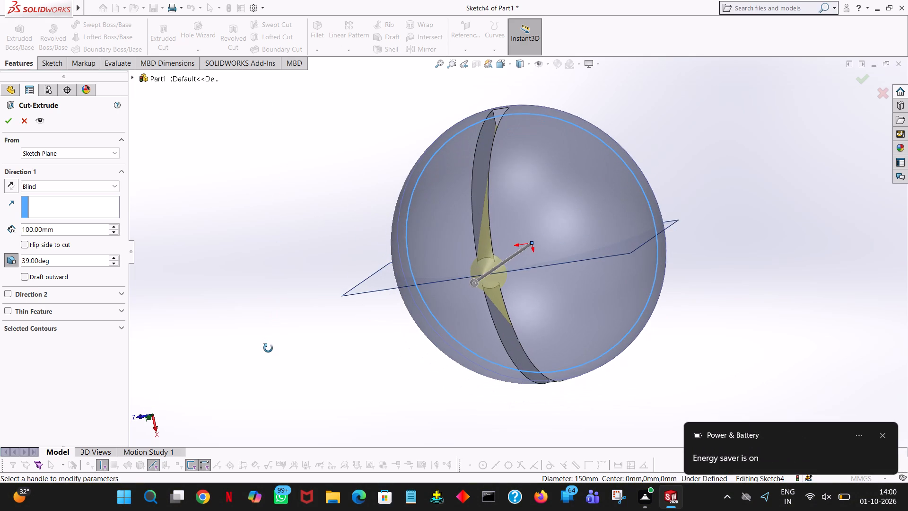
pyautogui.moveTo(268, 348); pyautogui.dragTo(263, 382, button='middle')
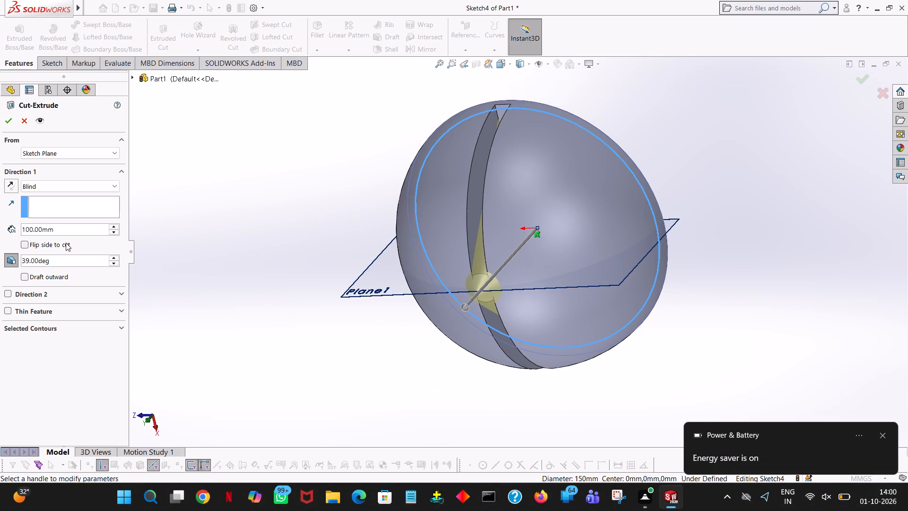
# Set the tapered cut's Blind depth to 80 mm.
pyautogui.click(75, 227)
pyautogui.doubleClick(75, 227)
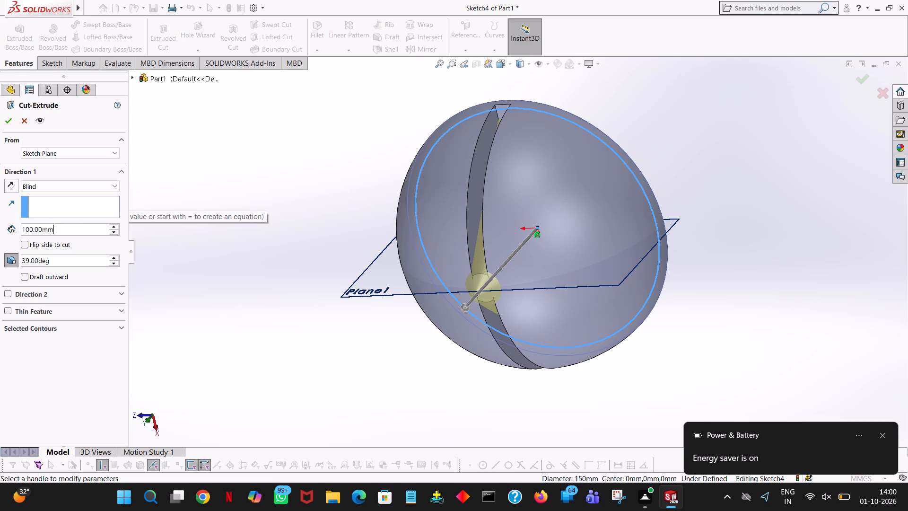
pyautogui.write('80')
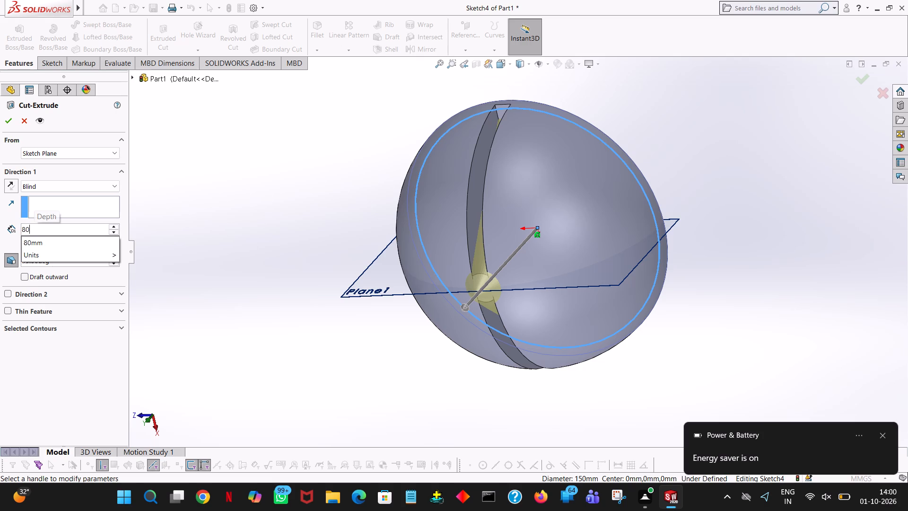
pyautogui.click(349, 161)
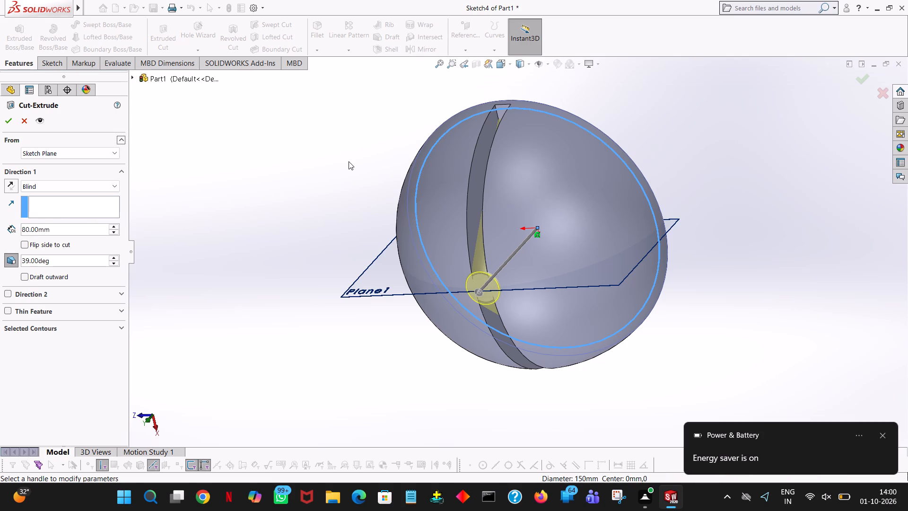
# Set the tapered cut's Blind depth to 75 mm and complete the extruded cut into the dome.
pyautogui.moveTo(667, 288); pyautogui.dragTo(671, 222, button='middle')
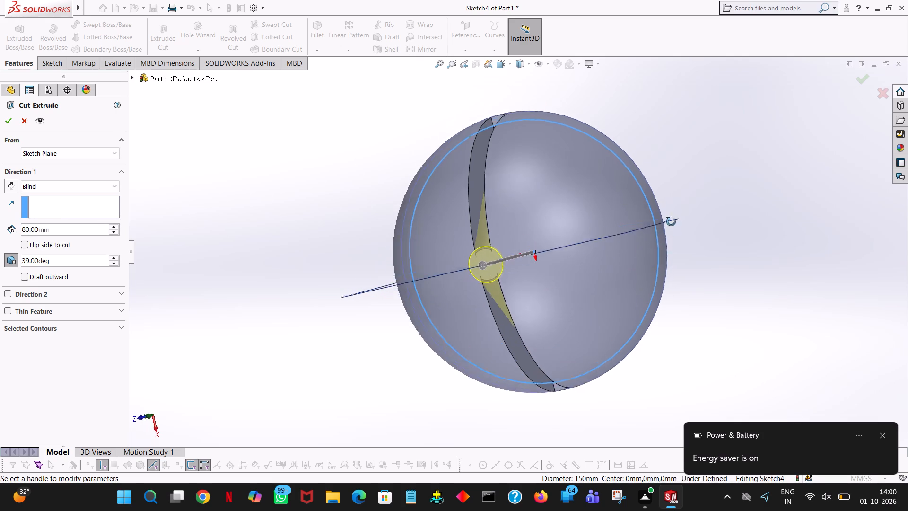
pyautogui.moveTo(671, 222); pyautogui.dragTo(661, 40, button='middle')
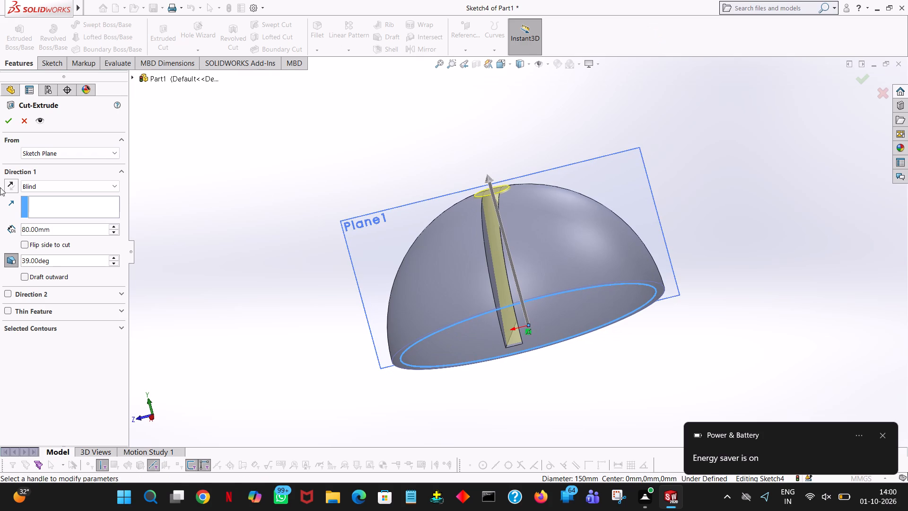
pyautogui.doubleClick(65, 230)
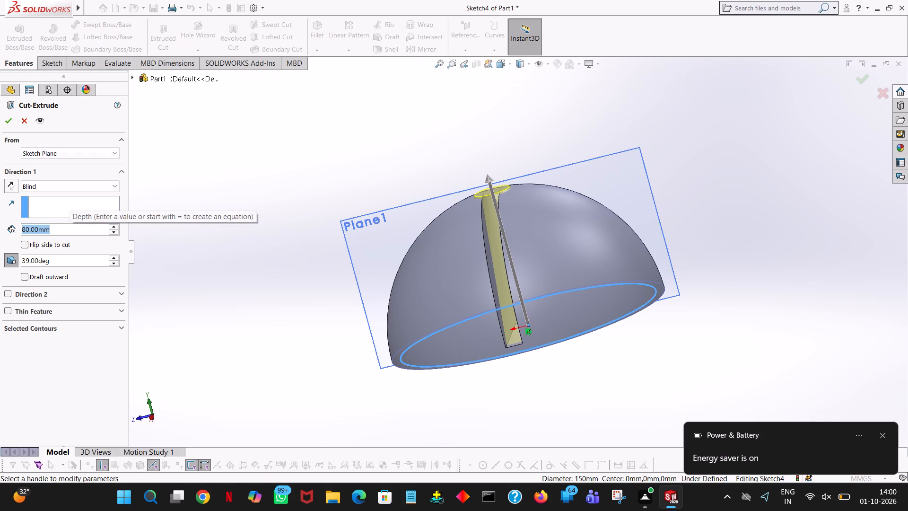
pyautogui.write('75')
pyautogui.press('Return')
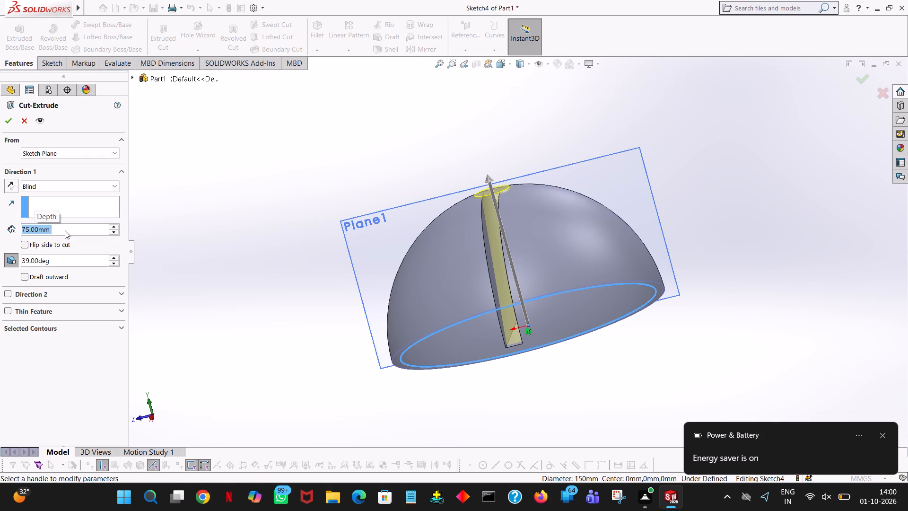
pyautogui.moveTo(780, 260); pyautogui.dragTo(781, 215, button='middle')
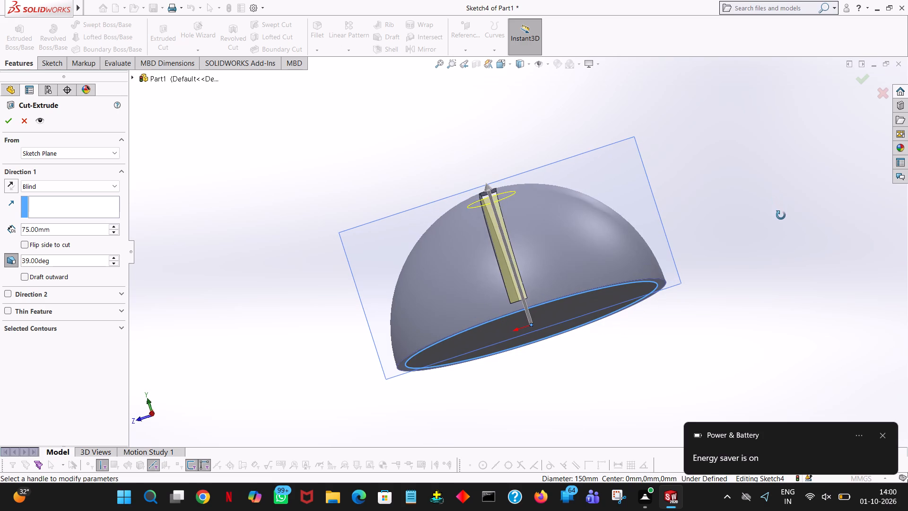
pyautogui.moveTo(781, 215); pyautogui.dragTo(777, 215, button='middle')
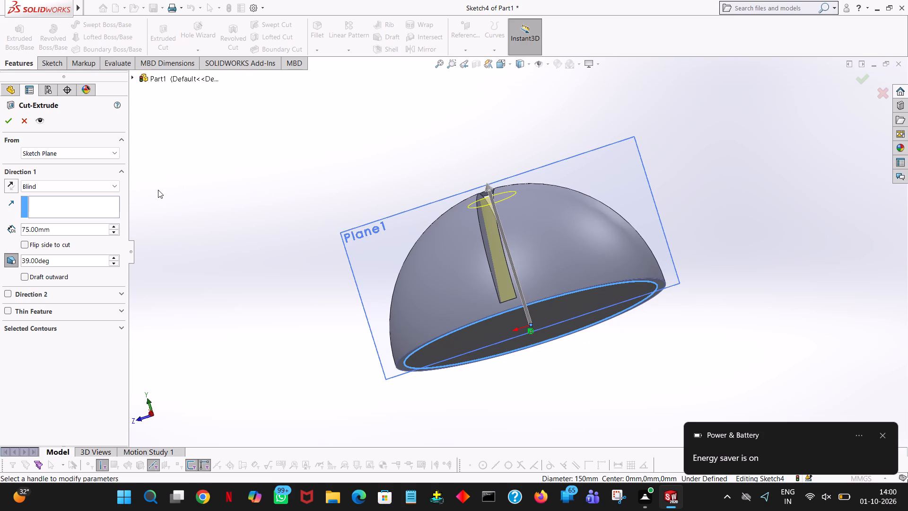
pyautogui.click(9, 119)
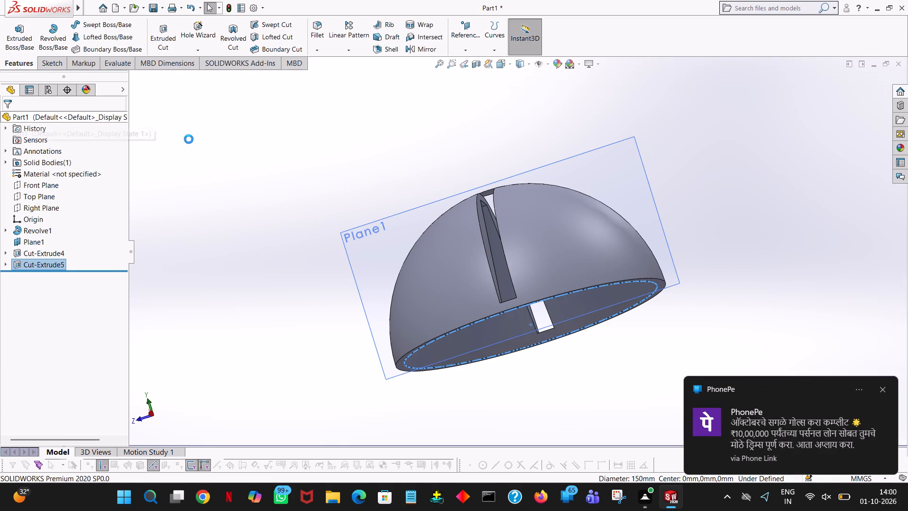
pyautogui.click(189, 139)
# Hide Plane1 so the tapered interior and slots of the dome are unobstructed.
pyautogui.moveTo(524, 402); pyautogui.dragTo(511, 129, button='middle')
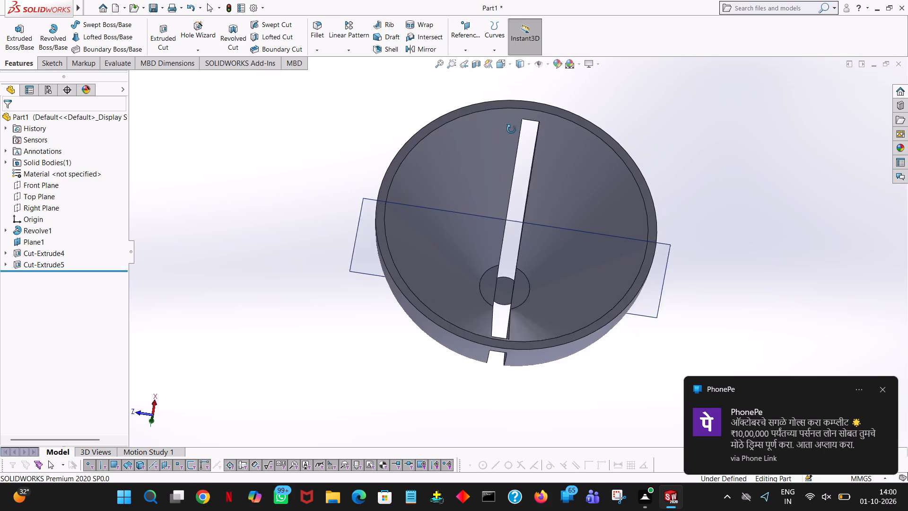
pyautogui.moveTo(511, 129); pyautogui.dragTo(508, 312, button='middle')
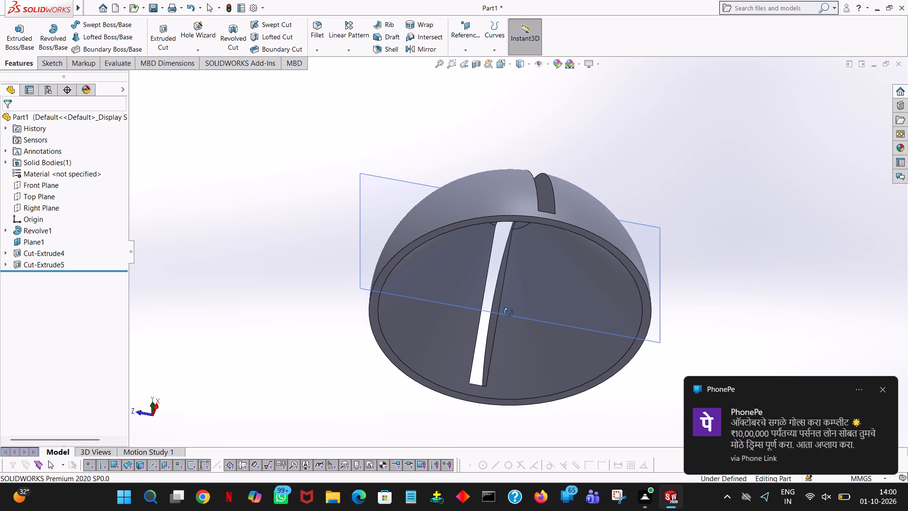
pyautogui.moveTo(508, 312); pyautogui.dragTo(547, 273, button='middle')
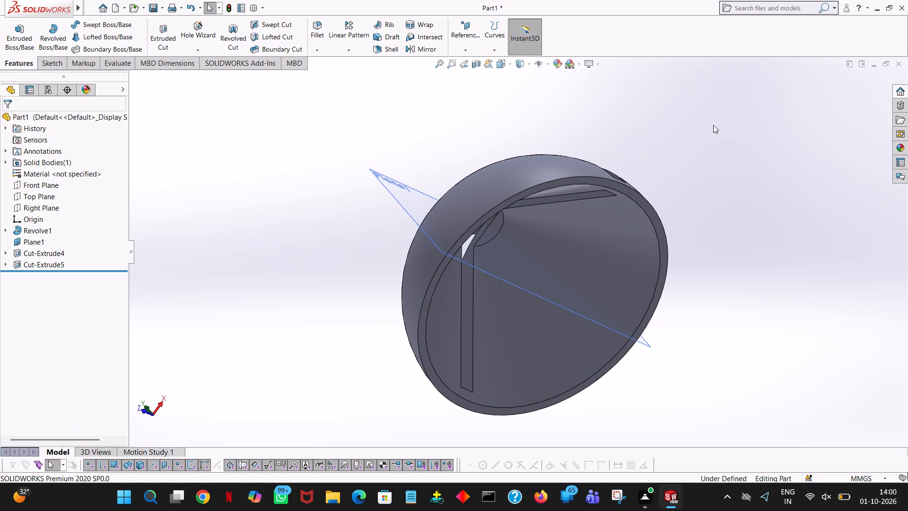
pyautogui.click(24, 239)
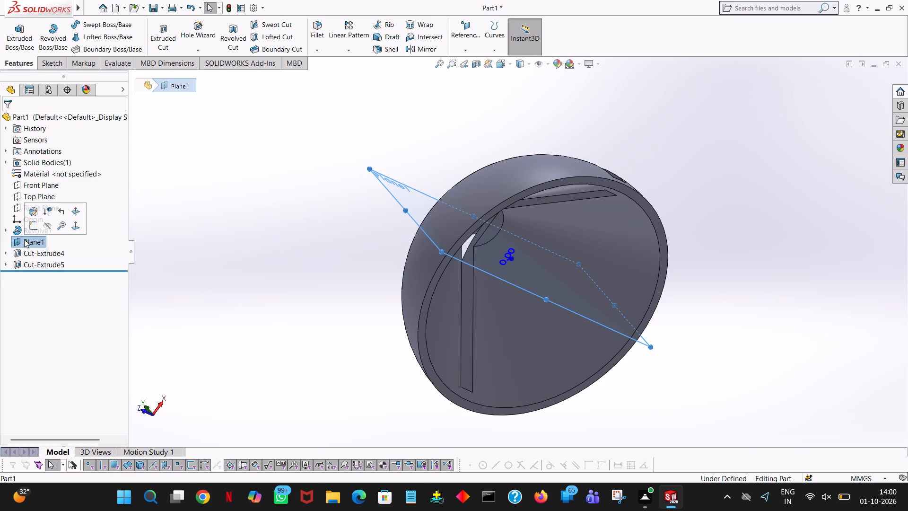
pyautogui.click(53, 222)
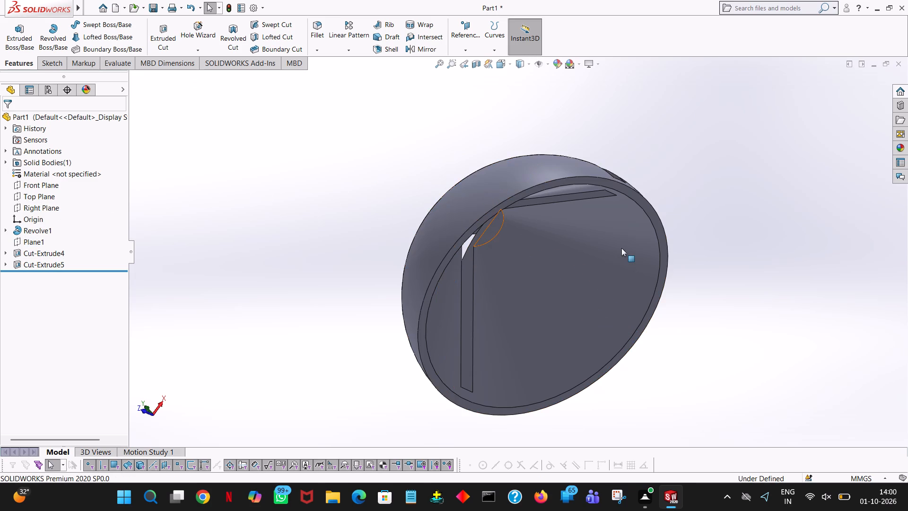
# Examine the dome's outer surface, open underside, tapered interior and side slots from several angles.
pyautogui.moveTo(621, 261); pyautogui.dragTo(449, 173, button='middle')
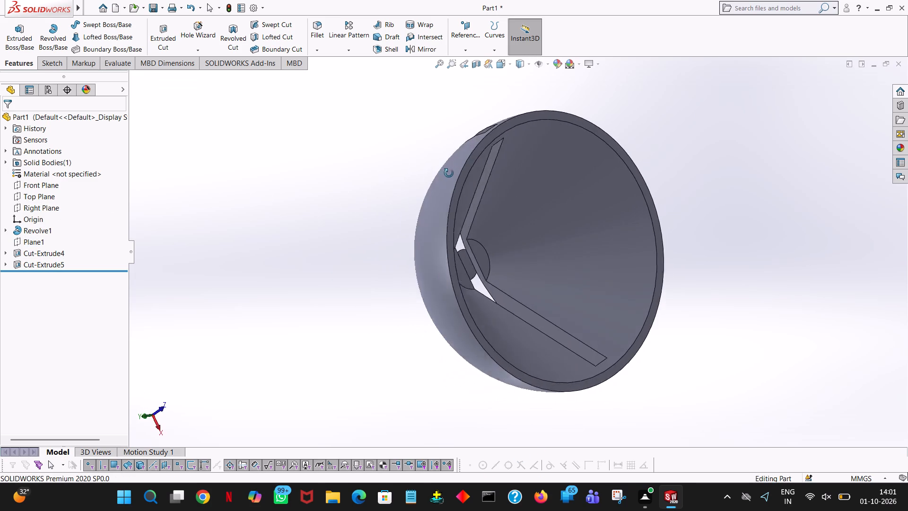
pyautogui.moveTo(449, 173); pyautogui.dragTo(532, 388, button='middle')
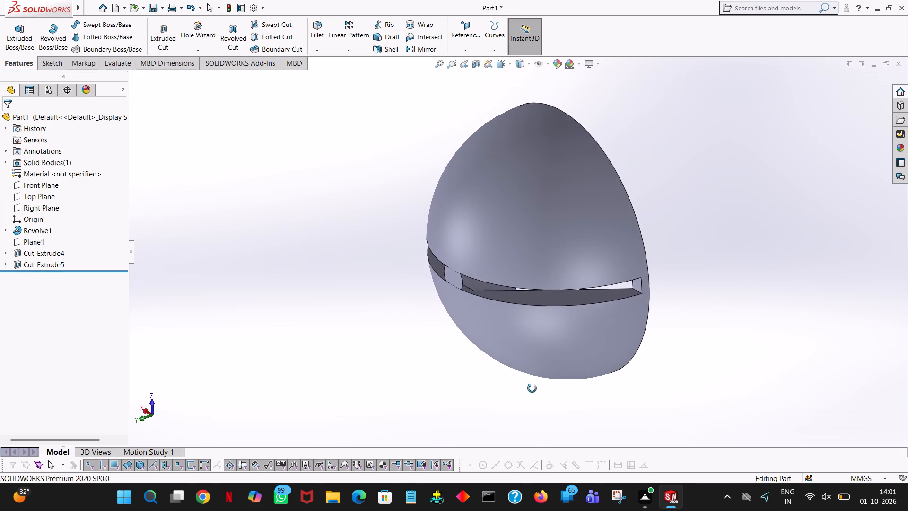
pyautogui.moveTo(532, 388); pyautogui.dragTo(391, 402, button='middle')
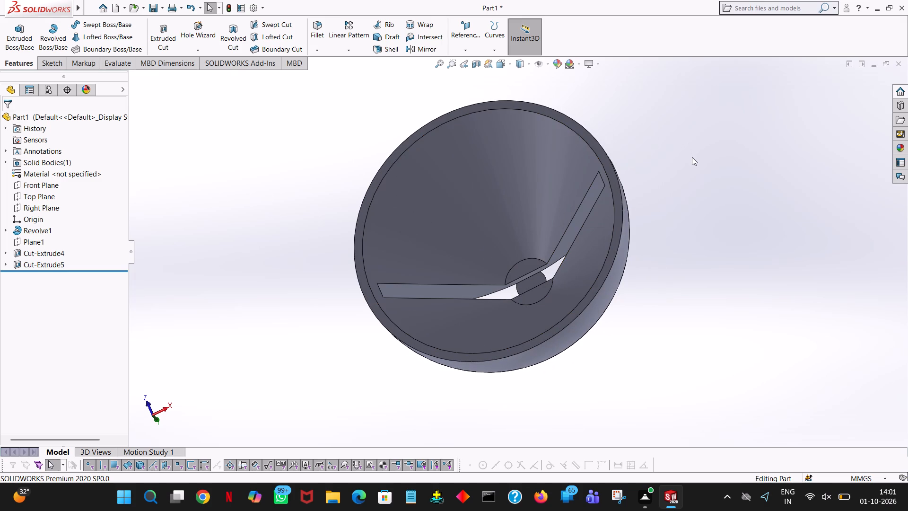
pyautogui.moveTo(696, 168); pyautogui.dragTo(659, 375, button='middle')
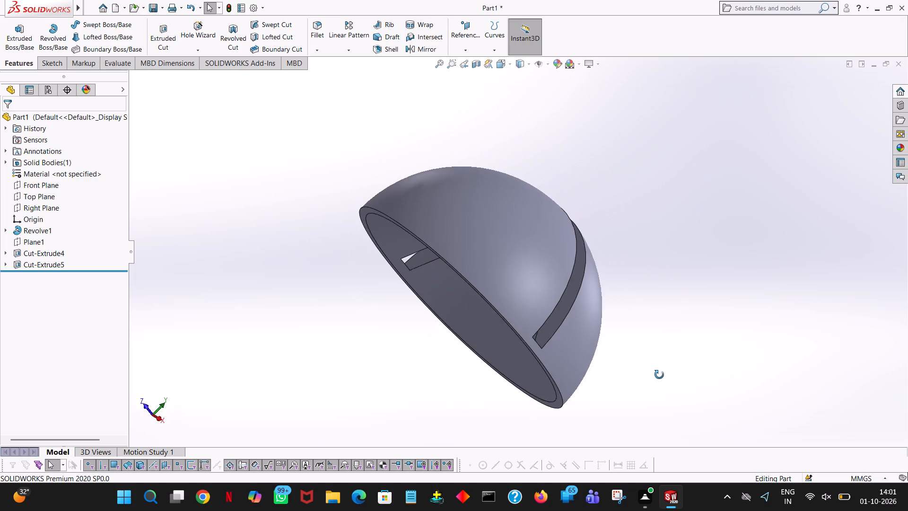
pyautogui.moveTo(659, 375); pyautogui.dragTo(659, 375, button='middle')
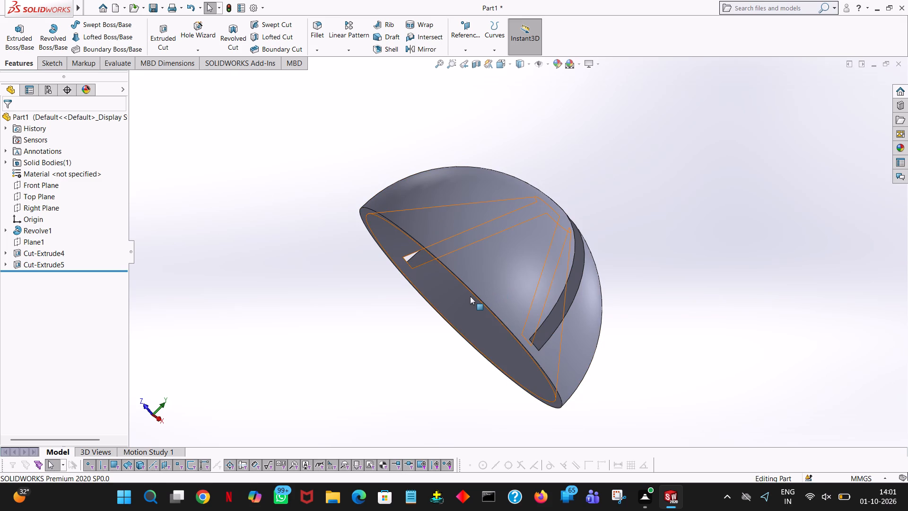
pyautogui.moveTo(470, 296); pyautogui.dragTo(453, 302, button='middle')
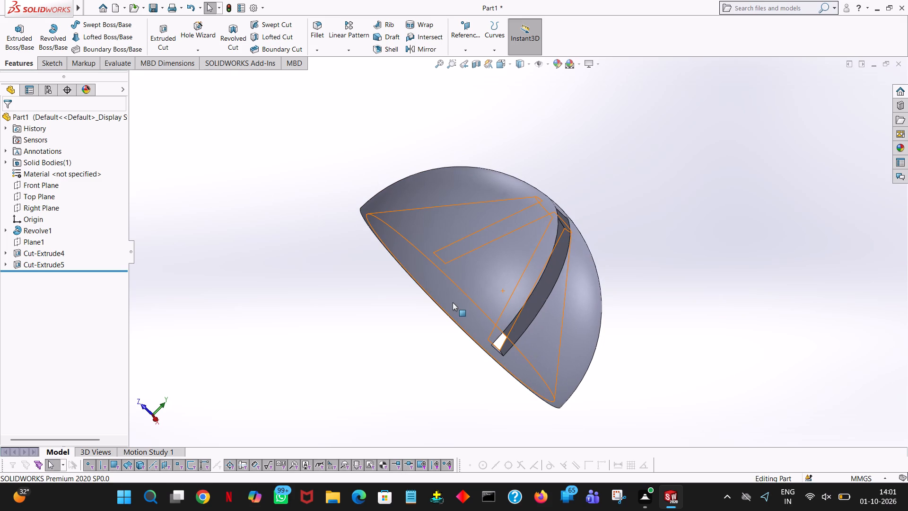
pyautogui.click(453, 302)
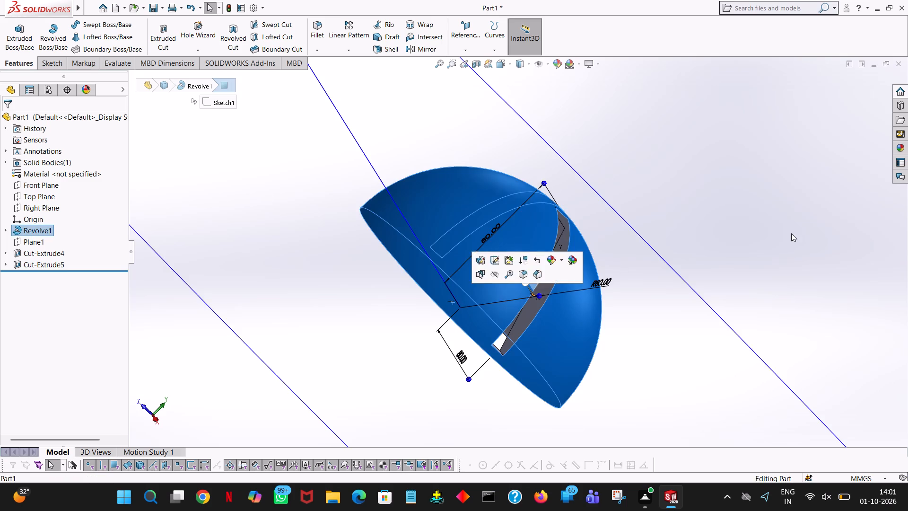
pyautogui.click(820, 219)
pyautogui.moveTo(668, 360); pyautogui.dragTo(324, 297, button='middle')
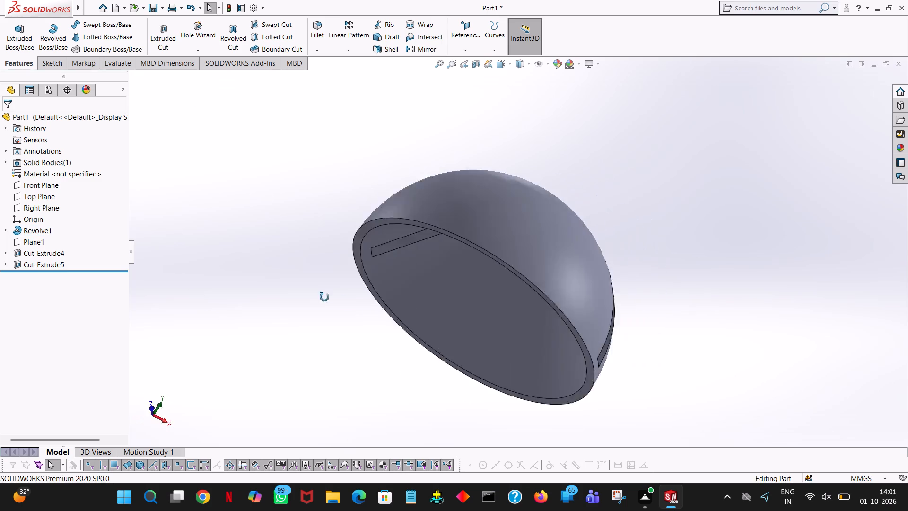
pyautogui.moveTo(324, 297); pyautogui.dragTo(222, 279, button='middle')
pyautogui.moveTo(222, 279); pyautogui.dragTo(463, 150, button='middle')
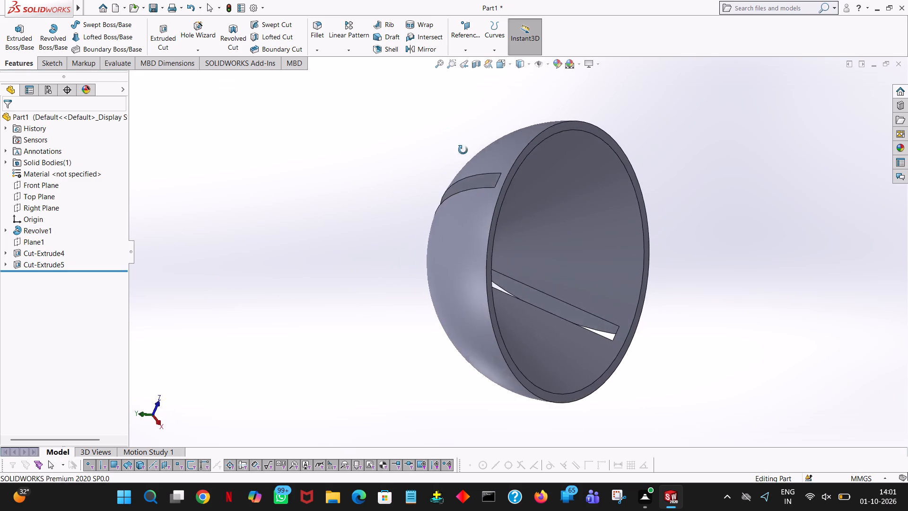
pyautogui.moveTo(463, 150); pyautogui.dragTo(499, 314, button='middle')
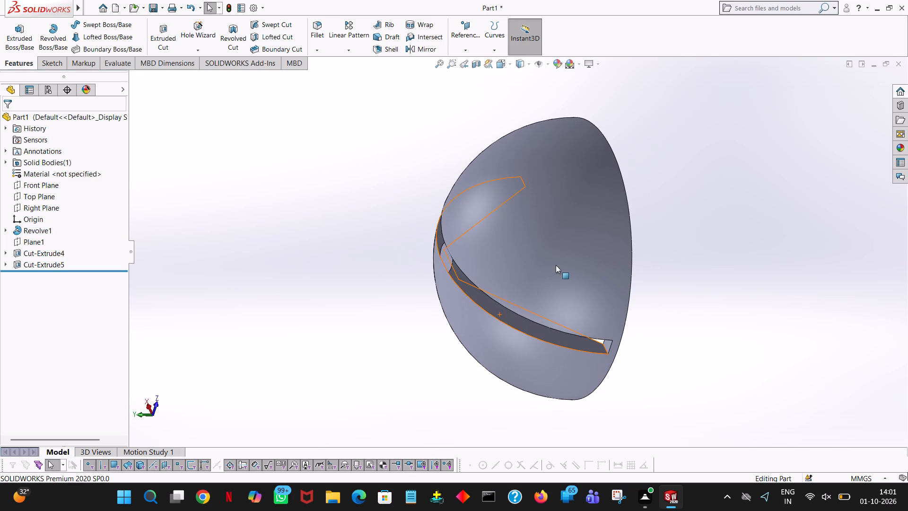
pyautogui.moveTo(725, 292); pyautogui.dragTo(753, 186, button='middle')
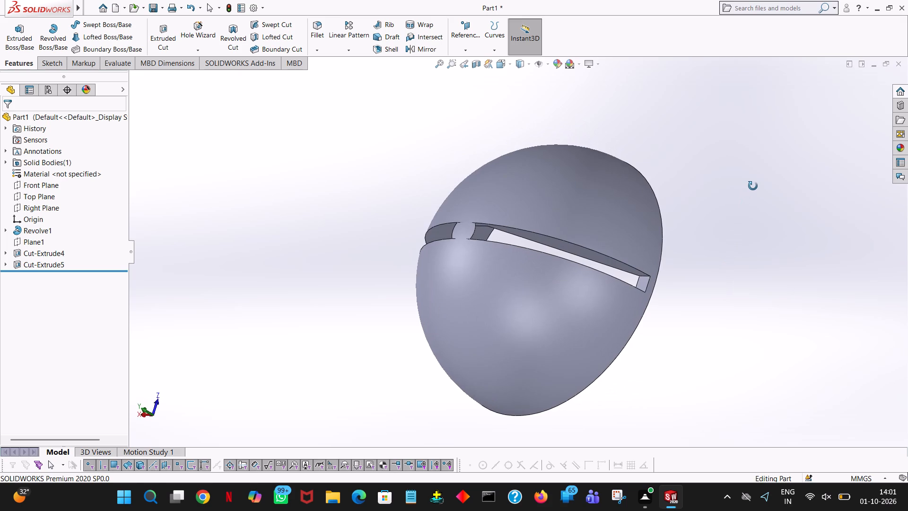
pyautogui.moveTo(753, 186); pyautogui.dragTo(767, 265, button='middle')
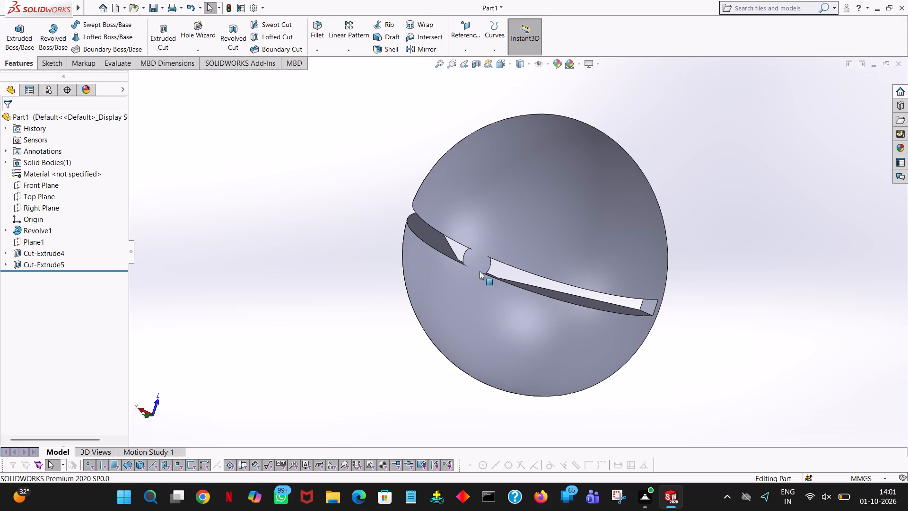
pyautogui.moveTo(583, 288); pyautogui.dragTo(415, 247, button='middle')
# Open the slot cut Cut-Extrude4 from its central face, inspect its preview across the dome, and leave it unedited.
pyautogui.click(529, 260)
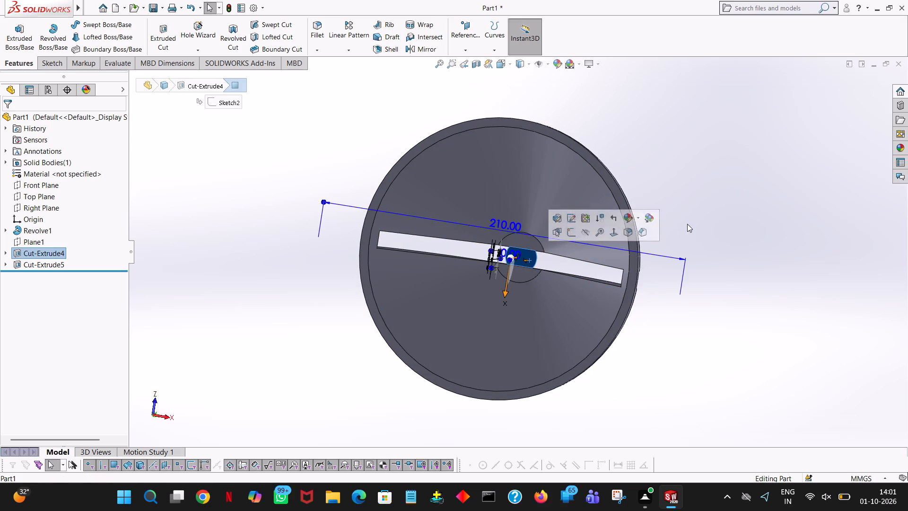
pyautogui.click(735, 186)
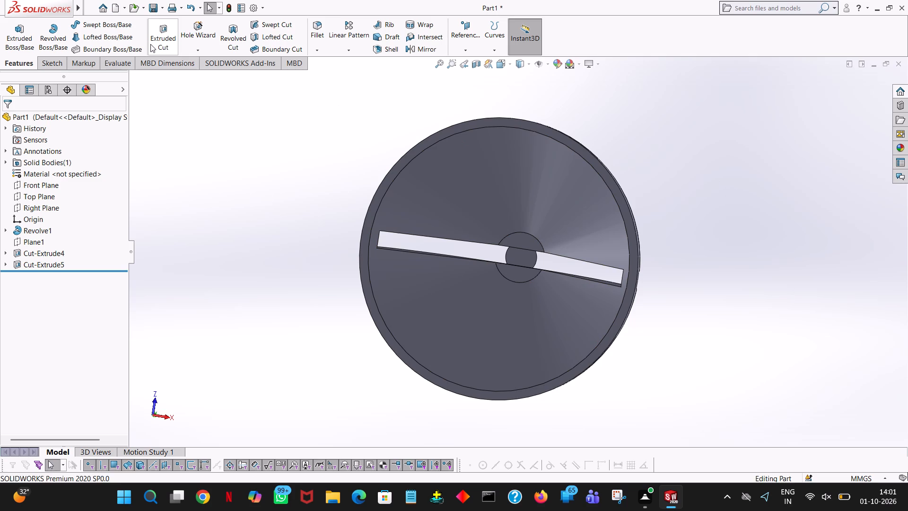
pyautogui.click(512, 253)
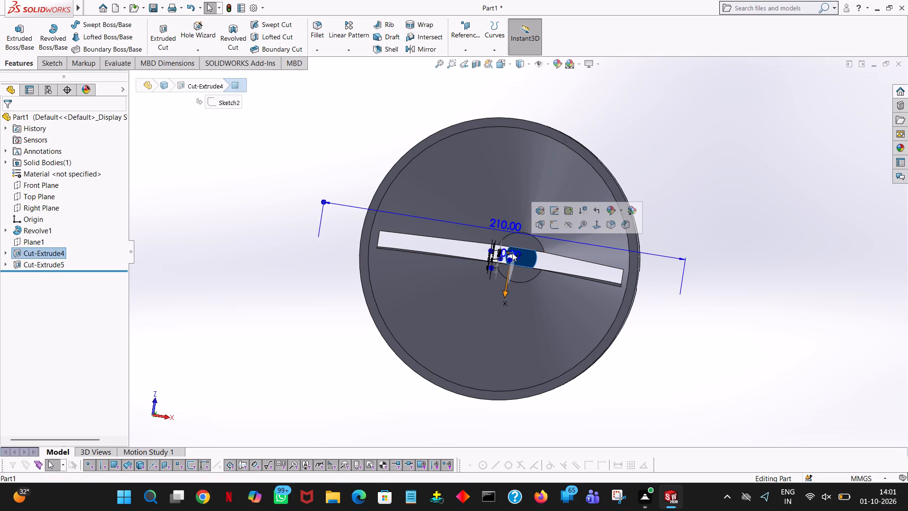
pyautogui.click(679, 148)
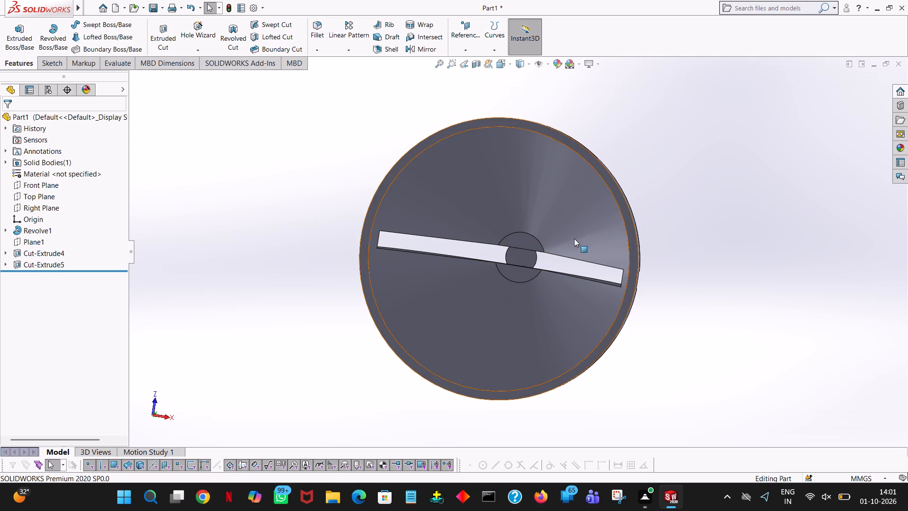
pyautogui.click(533, 257)
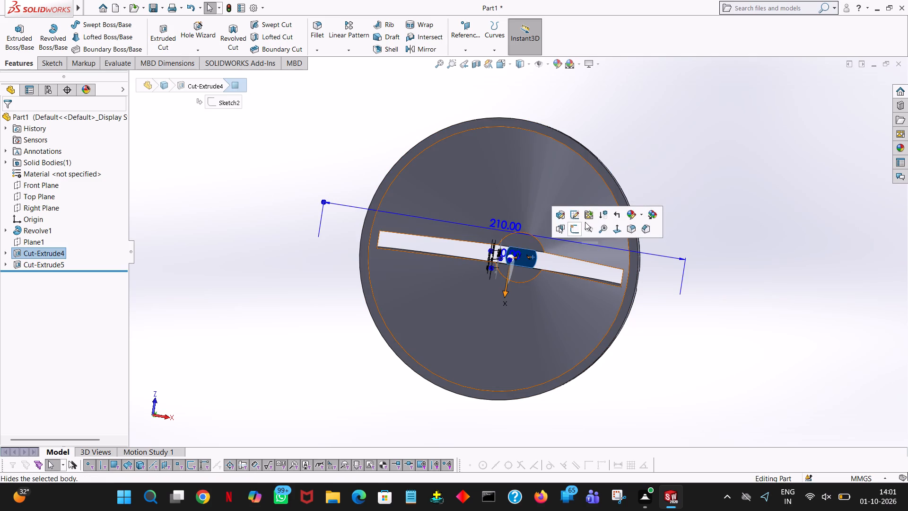
pyautogui.click(559, 214)
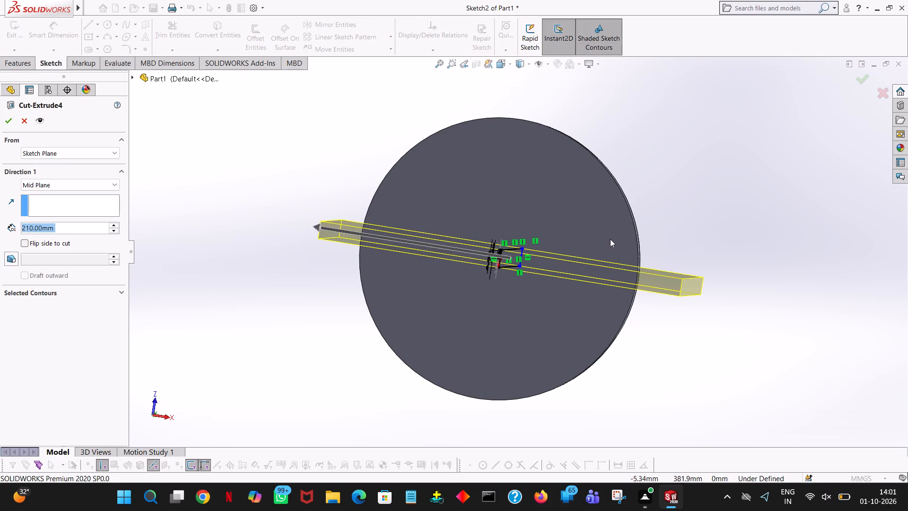
pyautogui.moveTo(611, 241); pyautogui.dragTo(549, 463, button='middle')
pyautogui.moveTo(602, 384); pyautogui.dragTo(552, 399, button='middle')
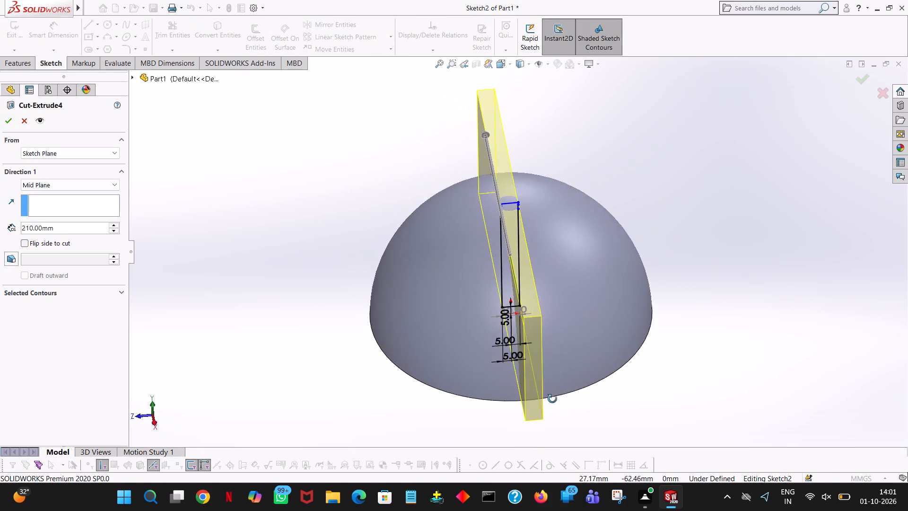
pyautogui.moveTo(552, 399); pyautogui.dragTo(551, 485, button='middle')
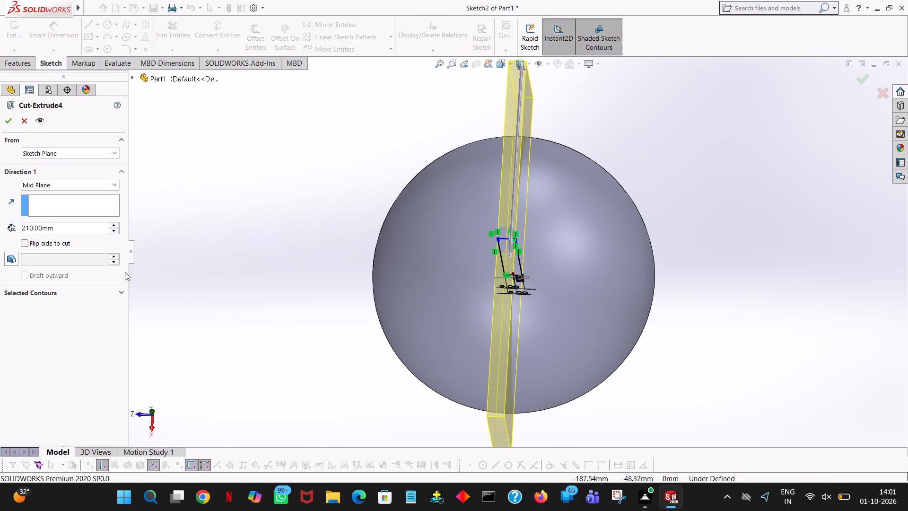
pyautogui.click(23, 123)
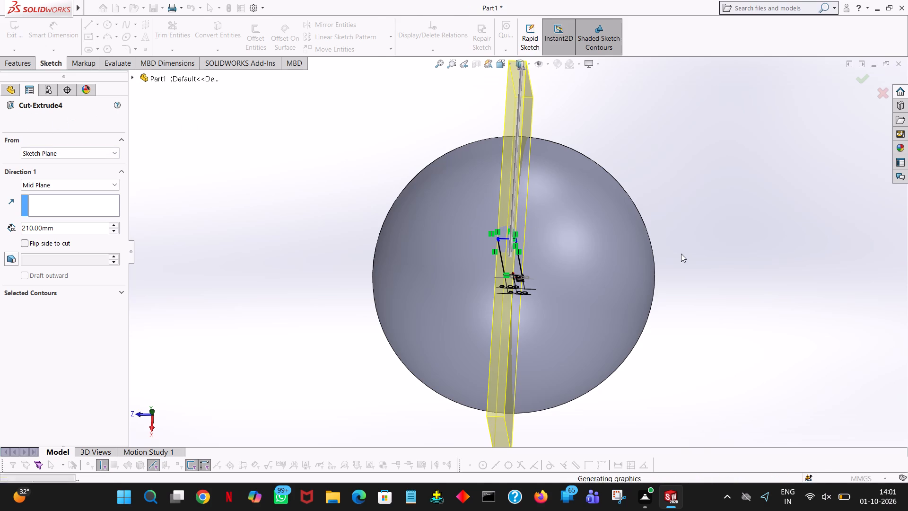
pyautogui.click(695, 259)
# Examine where the side slots meet the tapered interior and the top of the dome, up close and from outside.
pyautogui.moveTo(720, 254); pyautogui.dragTo(718, 68, button='middle')
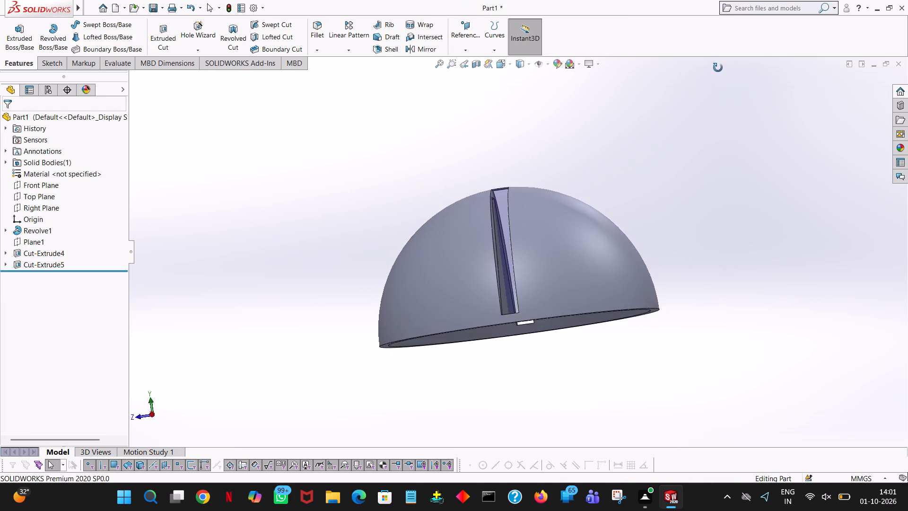
pyautogui.moveTo(718, 68); pyautogui.dragTo(713, 0, button='middle')
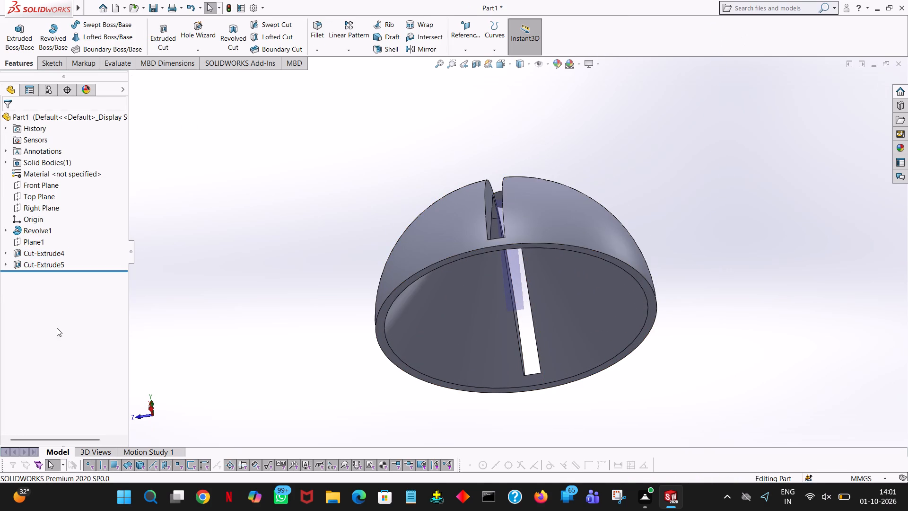
pyautogui.moveTo(457, 294); pyautogui.dragTo(454, 119, button='middle')
pyautogui.moveTo(444, 239); pyautogui.dragTo(462, 310, button='middle')
pyautogui.click(221, 219)
pyautogui.doubleClick(221, 219)
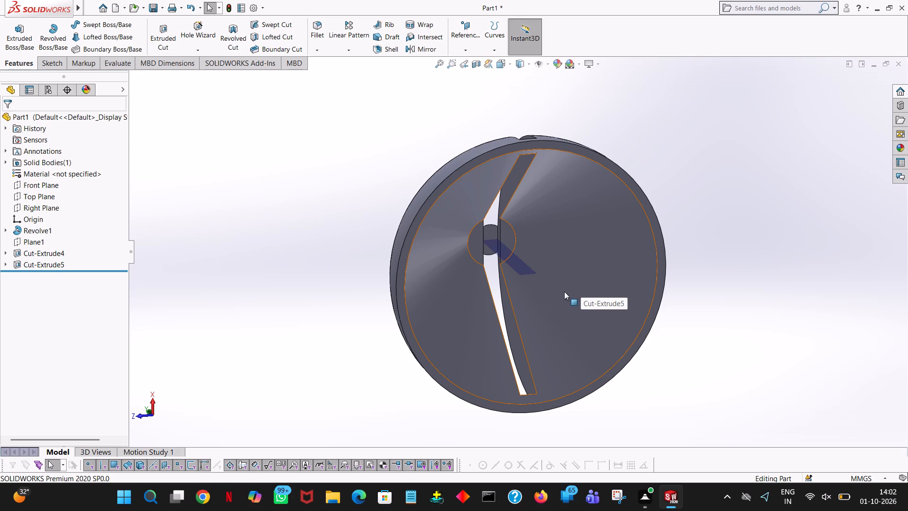
pyautogui.keyDown('ctrl'); pyautogui.scroll(-5, 567, 292); pyautogui.keyUp('ctrl')
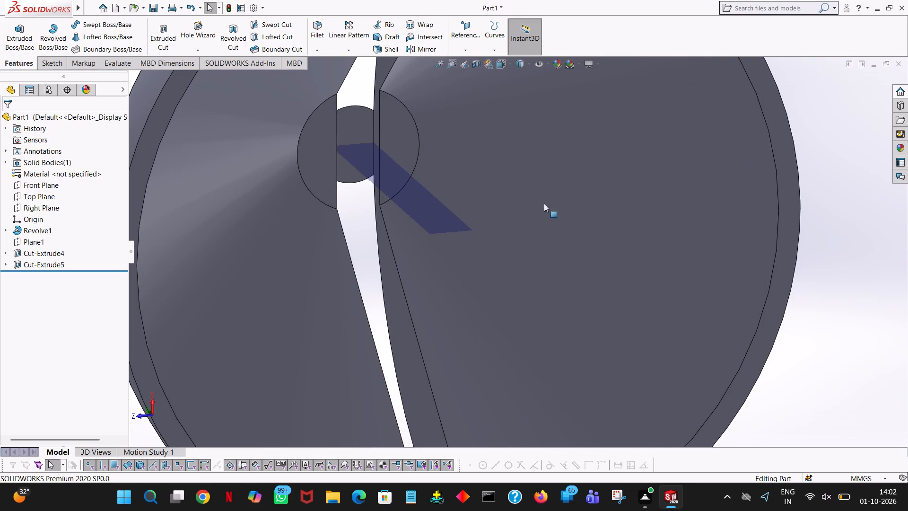
pyautogui.moveTo(508, 233); pyautogui.dragTo(497, 333, button='middle')
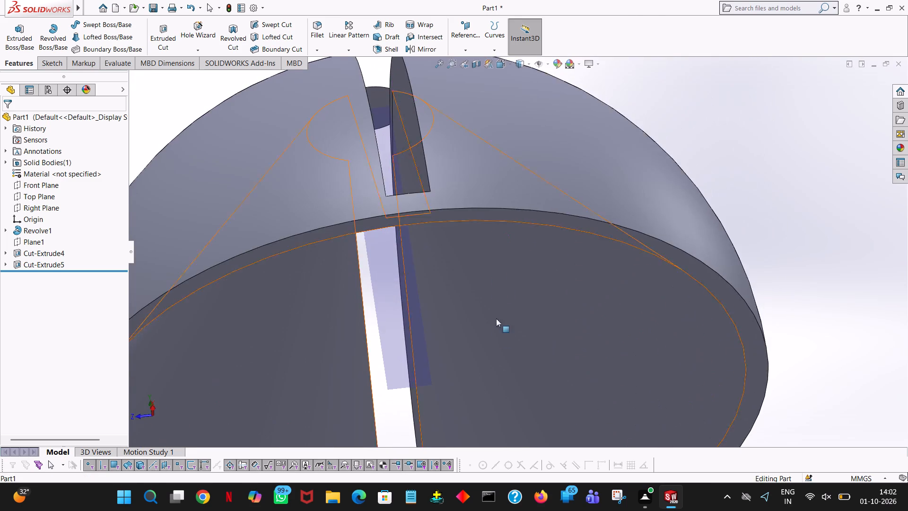
pyautogui.moveTo(521, 170); pyautogui.dragTo(551, 486, button='middle')
pyautogui.moveTo(577, 255); pyautogui.dragTo(601, 108, button='middle')
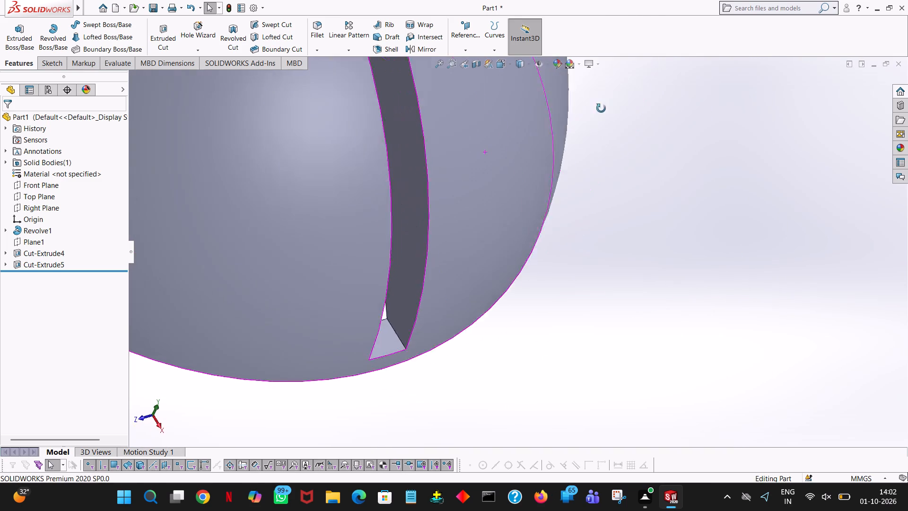
pyautogui.moveTo(601, 108); pyautogui.dragTo(576, 1, button='middle')
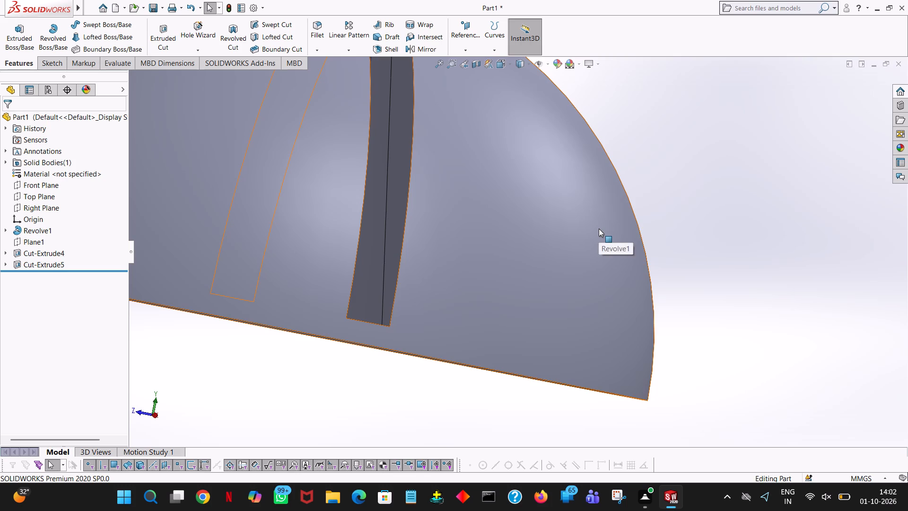
pyautogui.keyDown('ctrl'); pyautogui.scroll(-4, 599, 229); pyautogui.keyUp('ctrl')
pyautogui.keyDown('ctrl'); pyautogui.scroll(8, 599, 229); pyautogui.keyUp('ctrl')
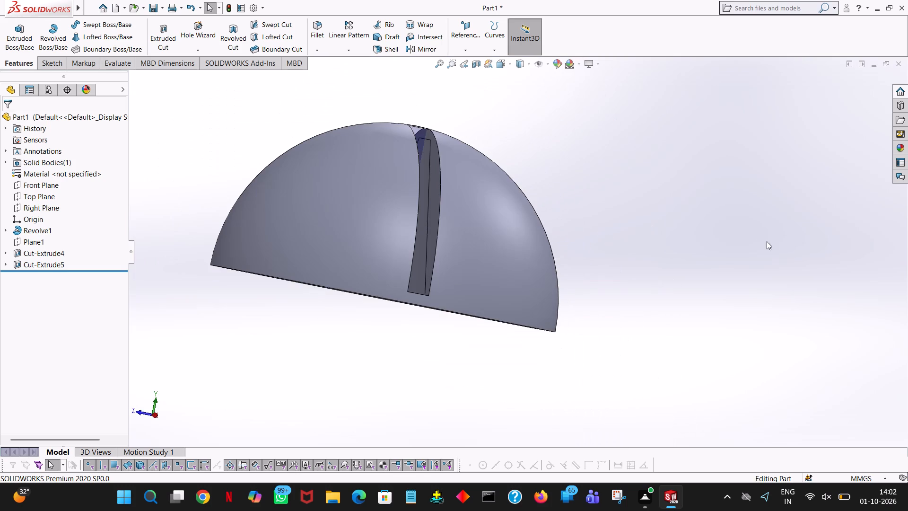
pyautogui.moveTo(683, 210); pyautogui.dragTo(704, 385, button='middle')
pyautogui.click(641, 257)
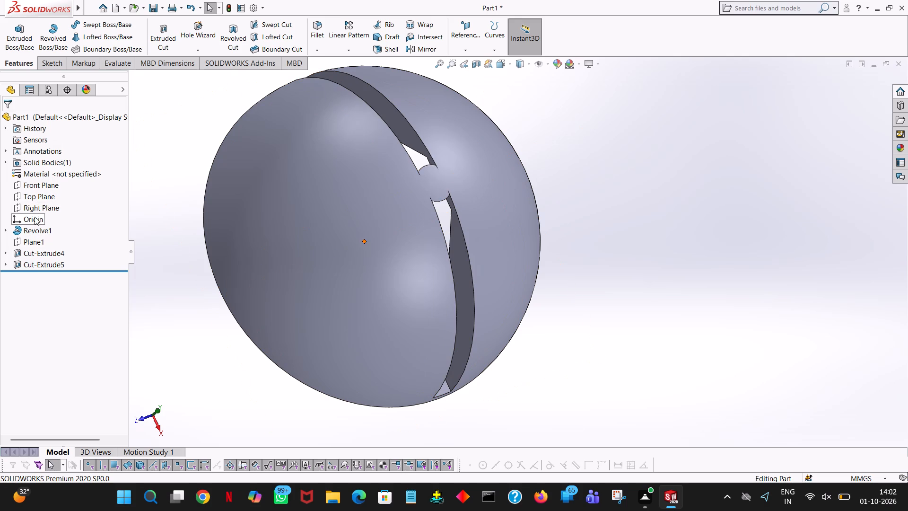
# Examine how the Front Plane runs through the dome and which feature forms the bridge between the slots at the apex.
pyautogui.click(42, 189)
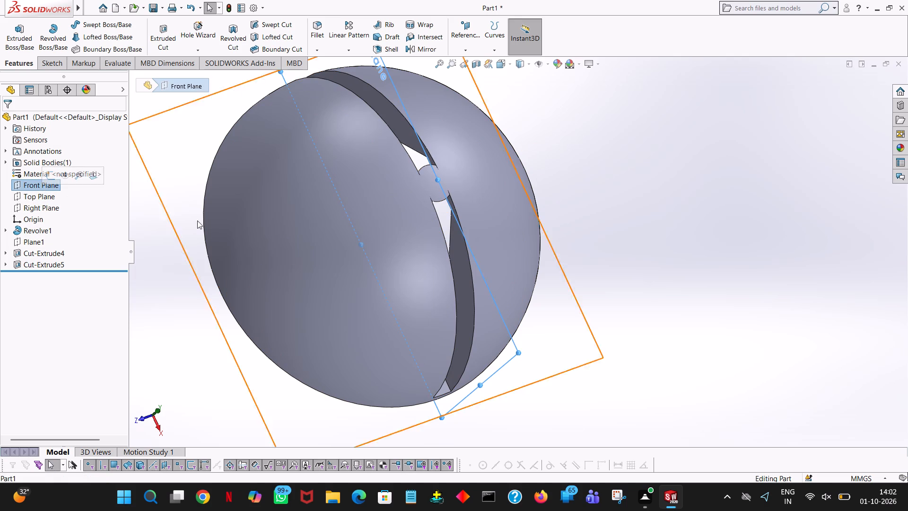
pyautogui.moveTo(698, 362); pyautogui.dragTo(668, 194, button='middle')
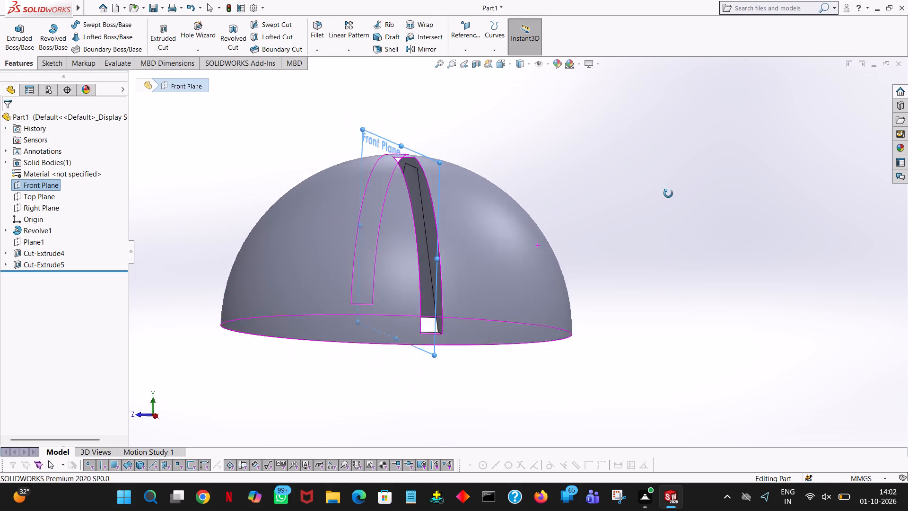
pyautogui.moveTo(668, 194); pyautogui.dragTo(745, 192, button='middle')
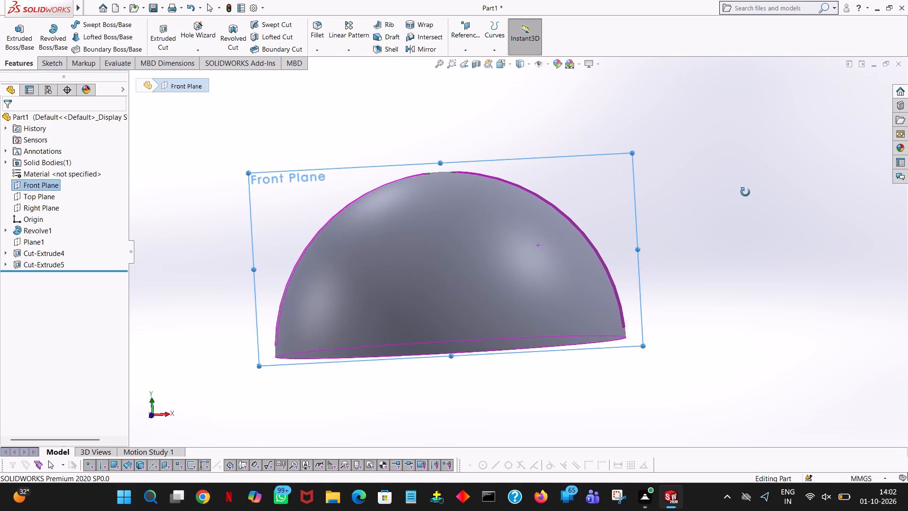
pyautogui.moveTo(745, 192); pyautogui.dragTo(749, 338, button='middle')
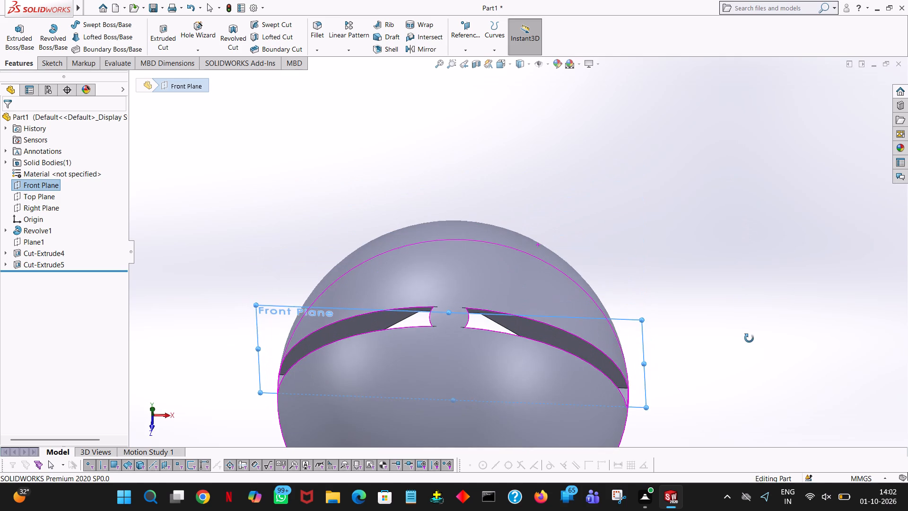
pyautogui.moveTo(749, 338); pyautogui.dragTo(748, 360, button='middle')
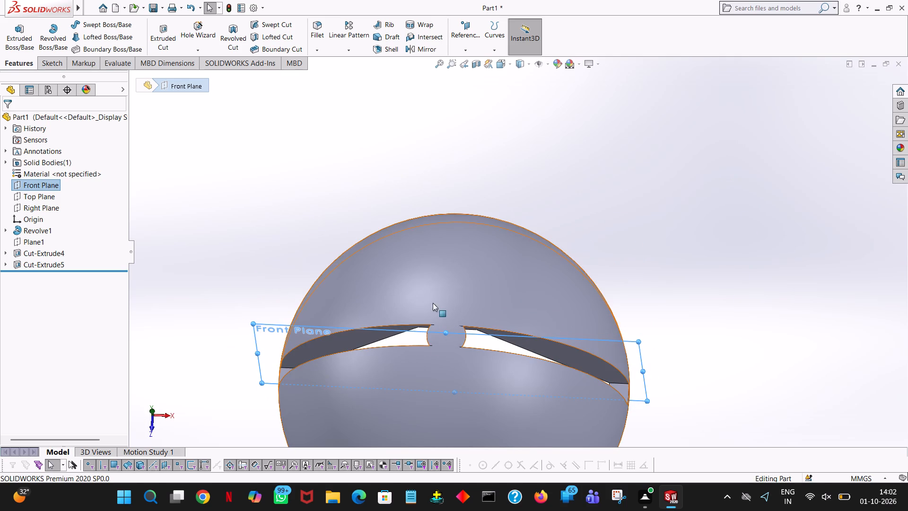
pyautogui.click(439, 339)
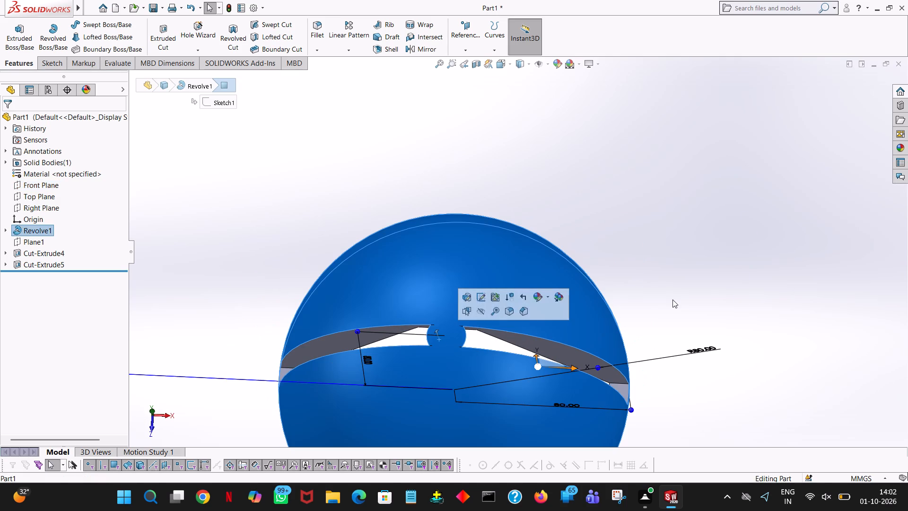
pyautogui.click(684, 227)
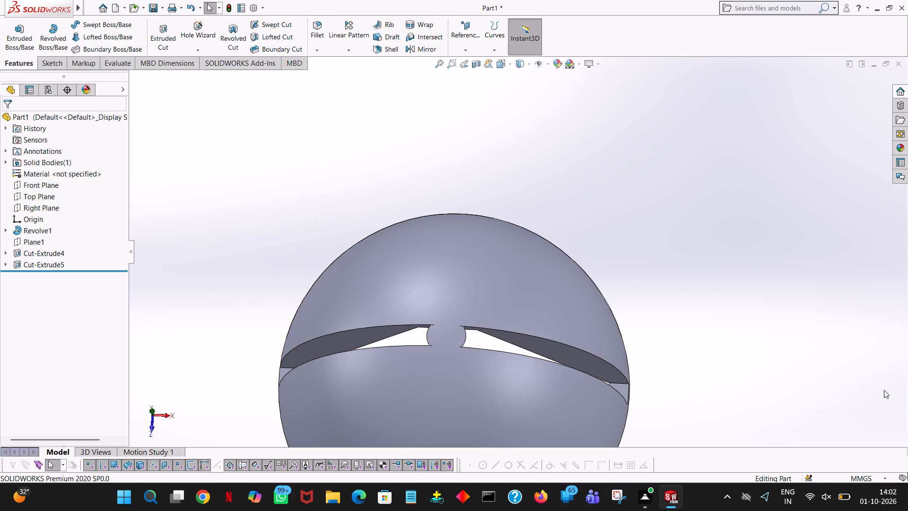
# Examine the dome from outside and underneath, focusing on the slot walls, the tapered interior and the solid bridge at the apex.
pyautogui.moveTo(748, 356); pyautogui.dragTo(702, 261, button='middle')
pyautogui.moveTo(700, 264); pyautogui.dragTo(679, 290, button='middle')
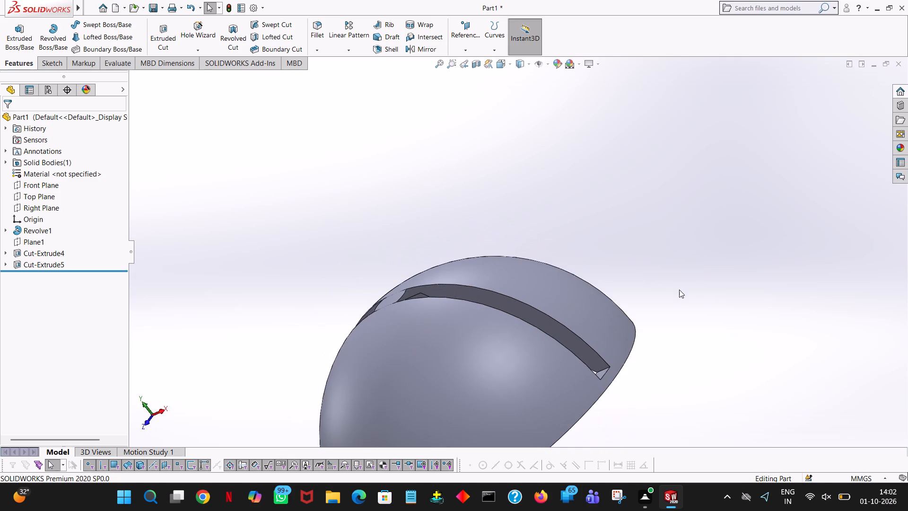
pyautogui.moveTo(679, 290); pyautogui.dragTo(429, 285, button='middle')
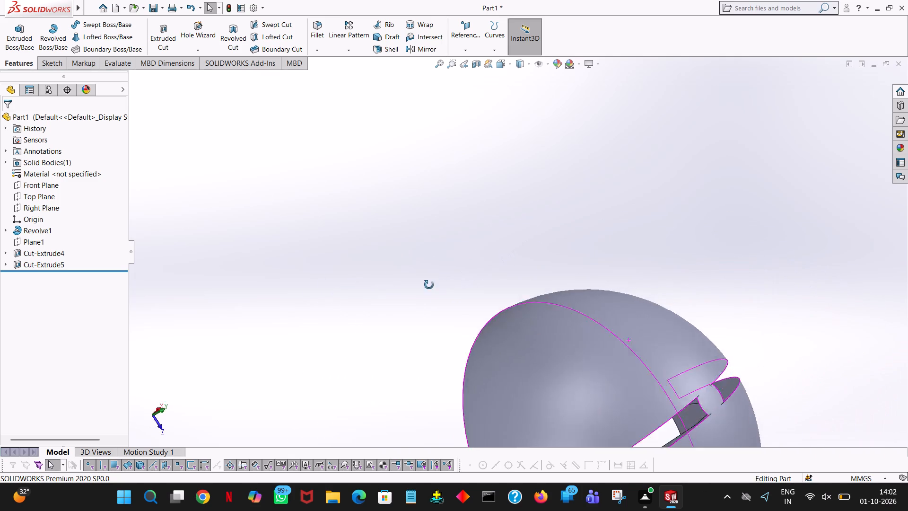
pyautogui.moveTo(429, 285); pyautogui.dragTo(558, 292, button='middle')
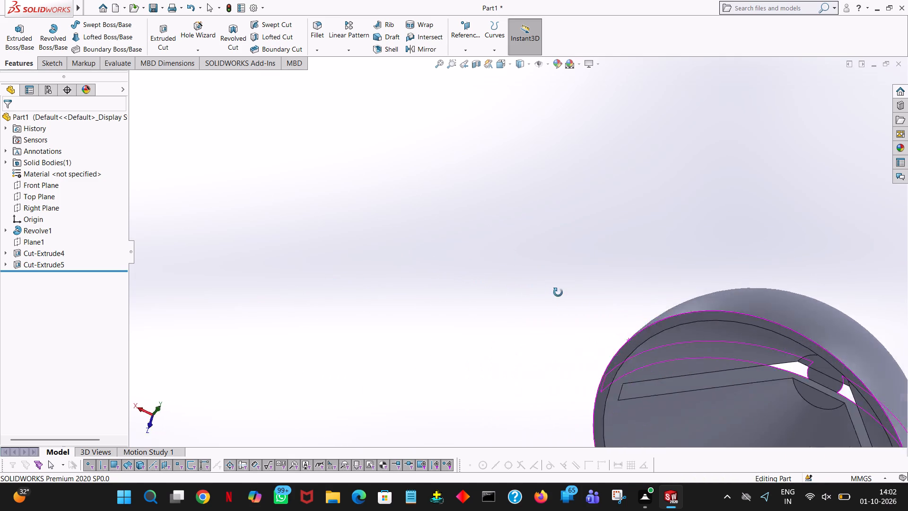
pyautogui.moveTo(558, 292); pyautogui.dragTo(779, 185, button='middle')
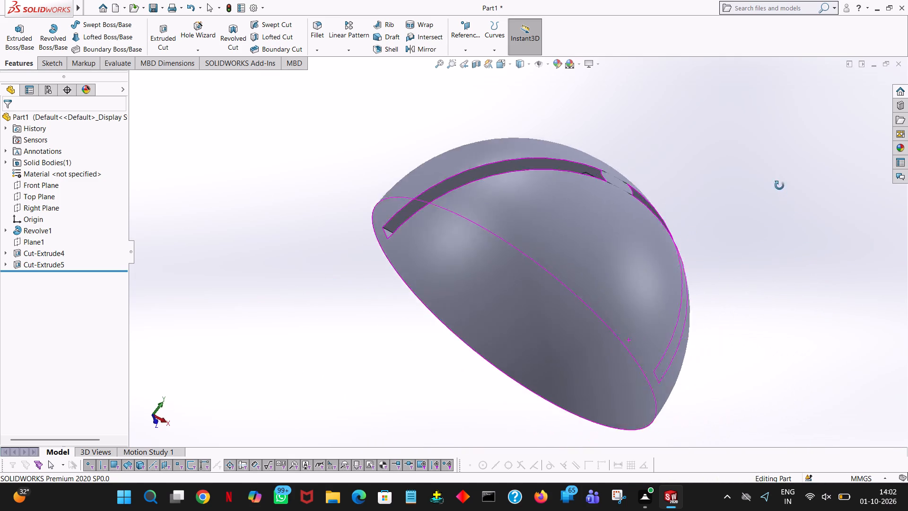
pyautogui.moveTo(779, 185); pyautogui.dragTo(569, 250, button='middle')
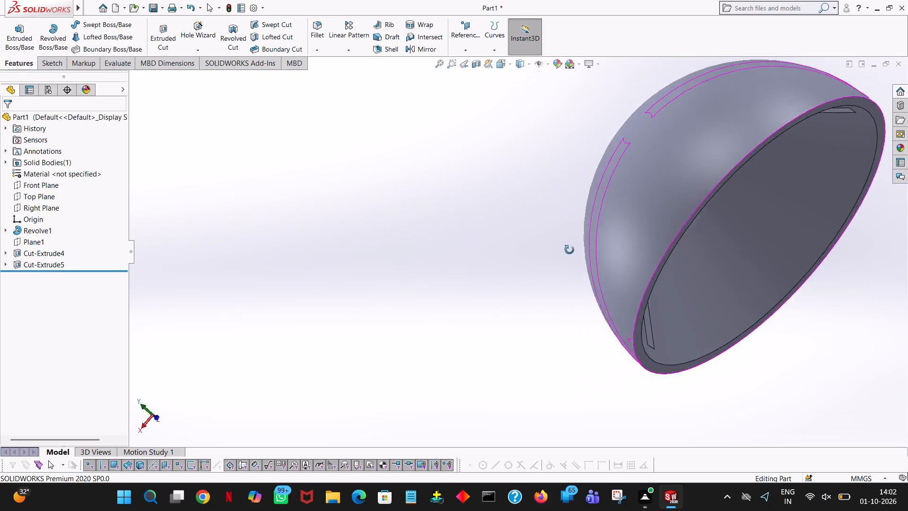
pyautogui.moveTo(569, 250); pyautogui.dragTo(393, 389, button='middle')
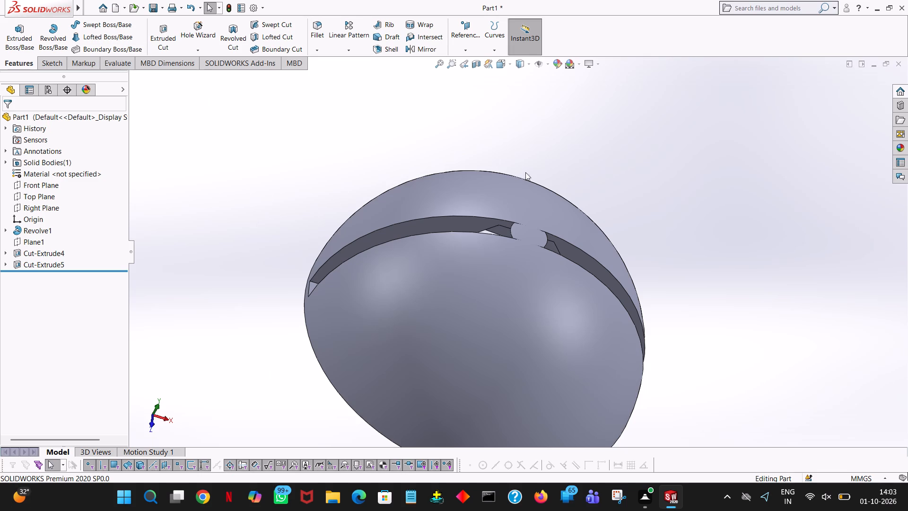
pyautogui.moveTo(531, 181); pyautogui.dragTo(521, 283, button='middle')
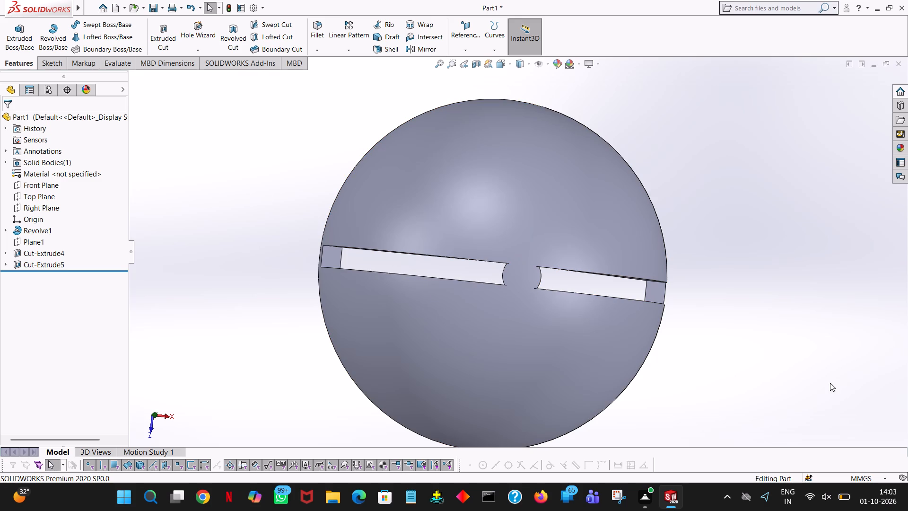
pyautogui.moveTo(699, 322); pyautogui.dragTo(496, 359, button='middle')
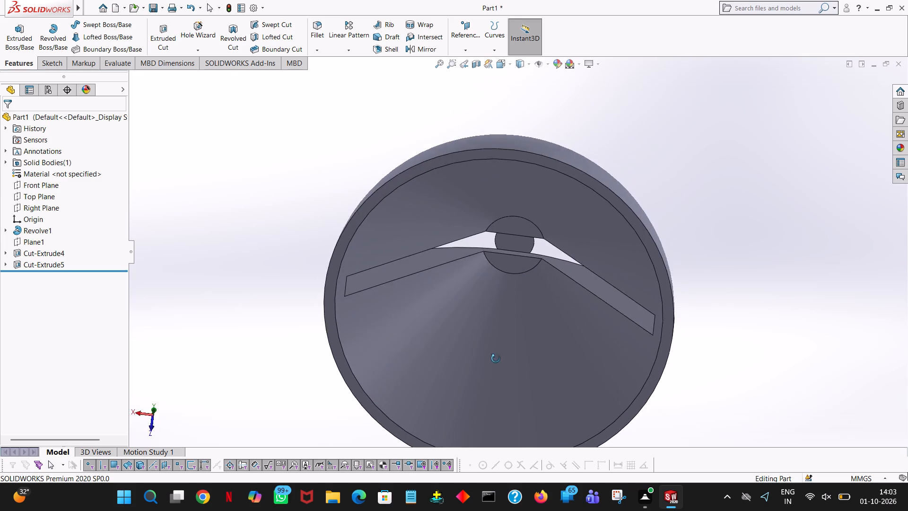
pyautogui.moveTo(496, 359); pyautogui.dragTo(488, 394, button='middle')
pyautogui.moveTo(630, 176); pyautogui.dragTo(631, 228, button='middle')
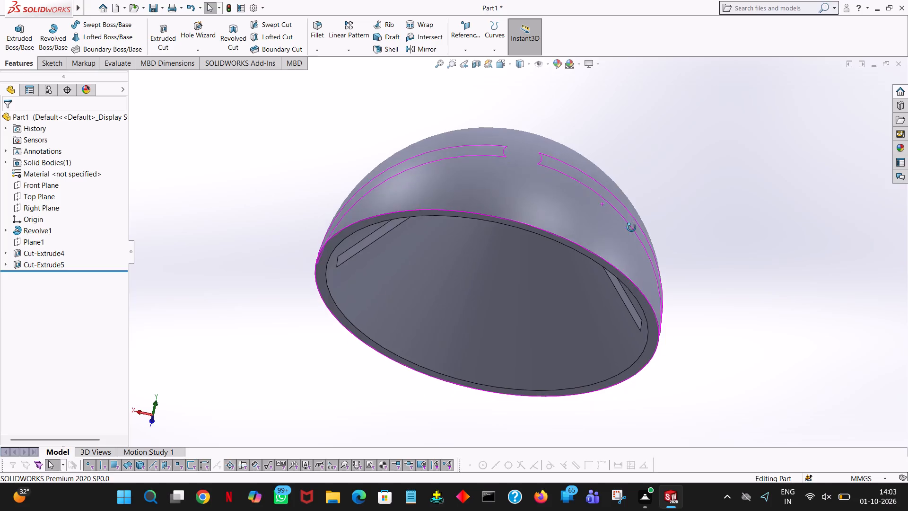
pyautogui.moveTo(631, 228); pyautogui.dragTo(747, 264, button='middle')
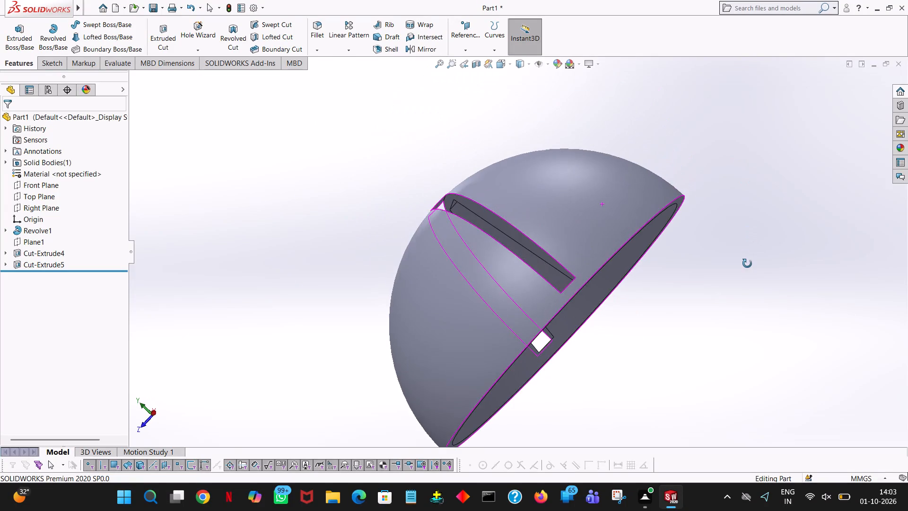
pyautogui.moveTo(747, 264); pyautogui.dragTo(745, 297, button='middle')
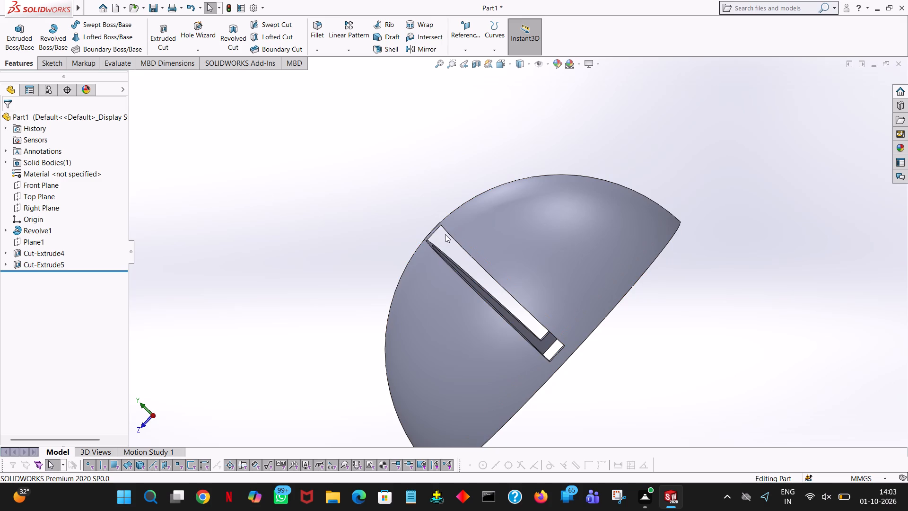
pyautogui.moveTo(457, 259); pyautogui.dragTo(456, 315, button='middle')
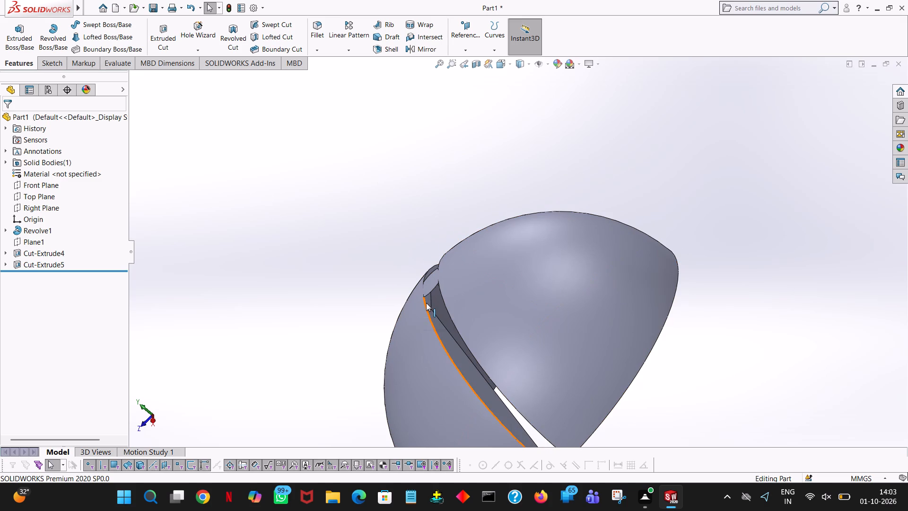
pyautogui.moveTo(427, 301); pyautogui.dragTo(431, 242, button='middle')
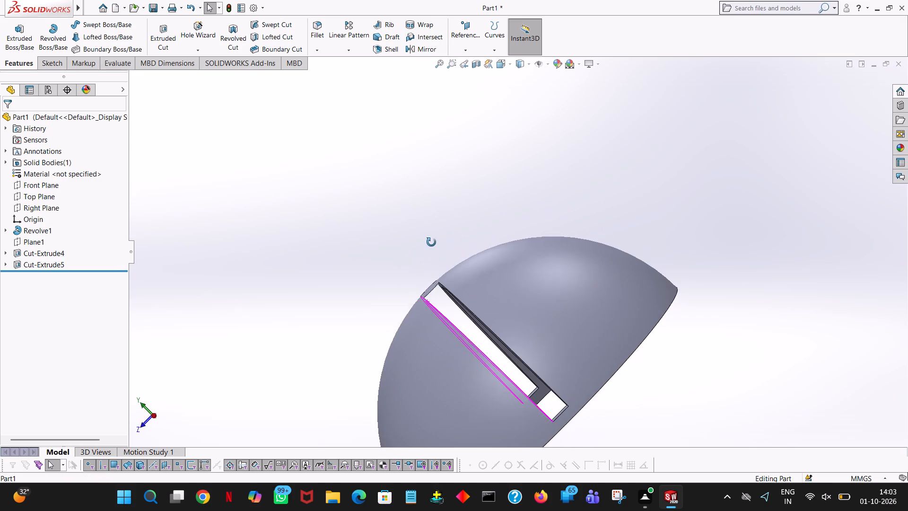
pyautogui.moveTo(431, 242); pyautogui.dragTo(418, 245, button='middle')
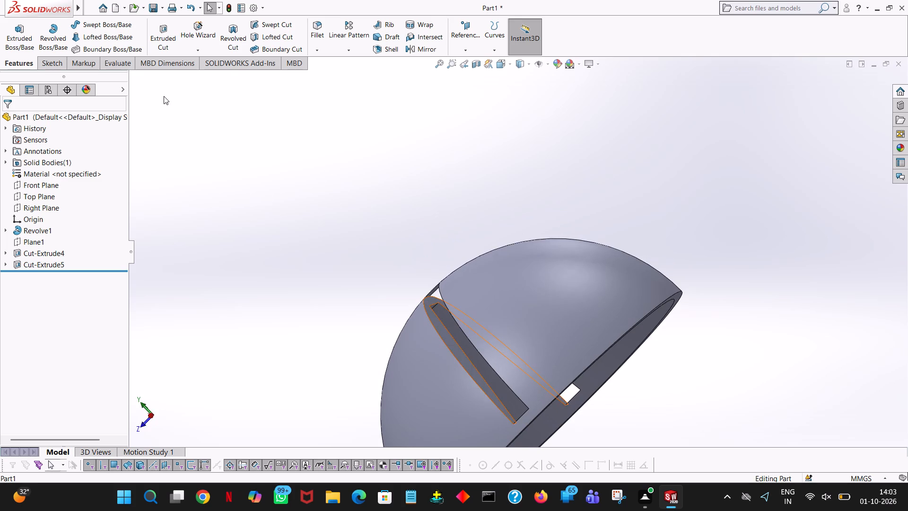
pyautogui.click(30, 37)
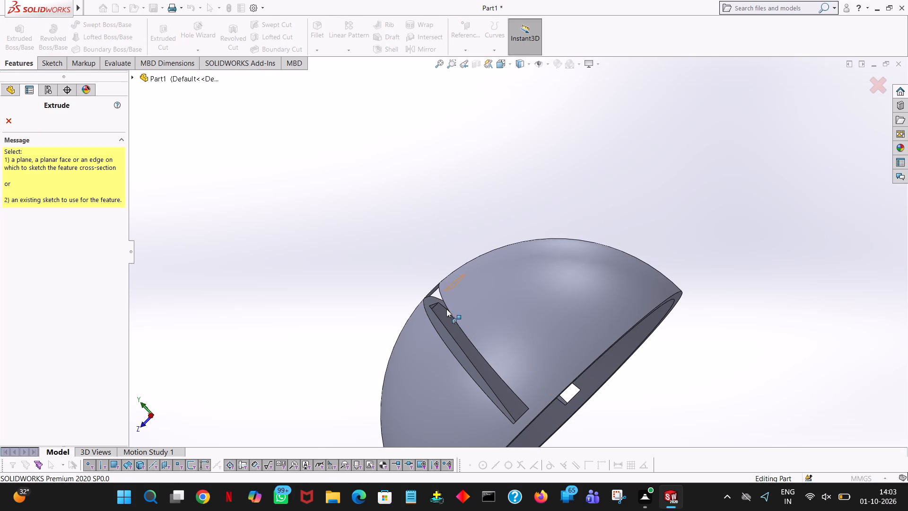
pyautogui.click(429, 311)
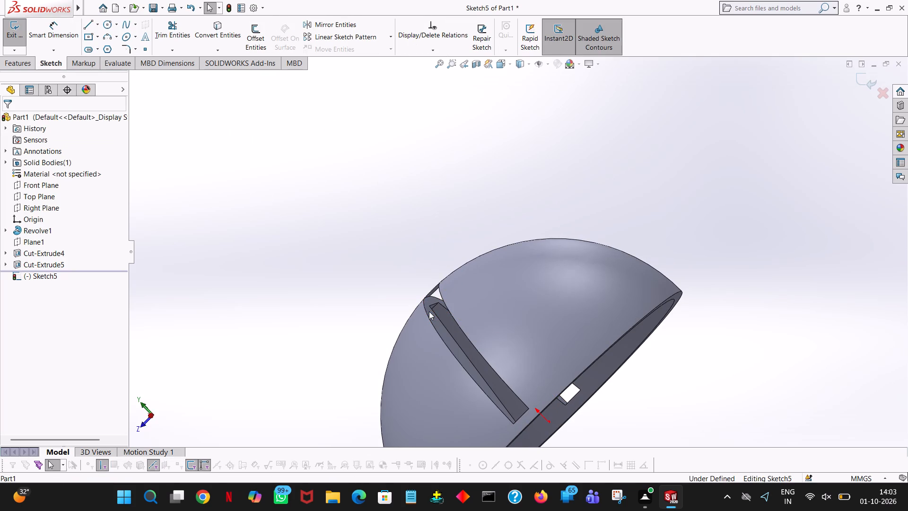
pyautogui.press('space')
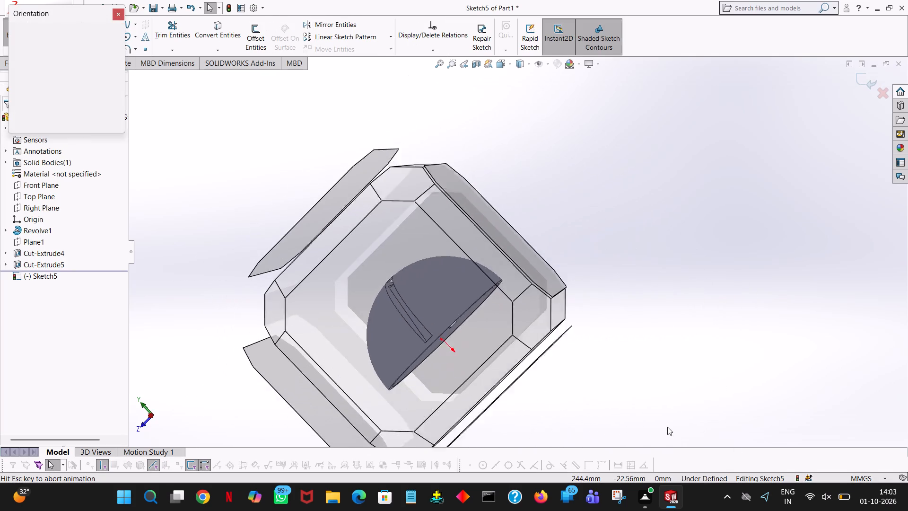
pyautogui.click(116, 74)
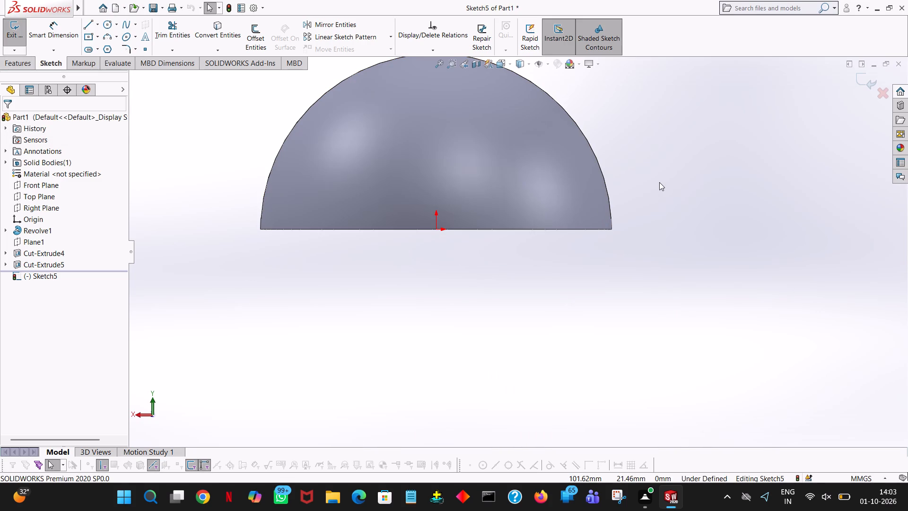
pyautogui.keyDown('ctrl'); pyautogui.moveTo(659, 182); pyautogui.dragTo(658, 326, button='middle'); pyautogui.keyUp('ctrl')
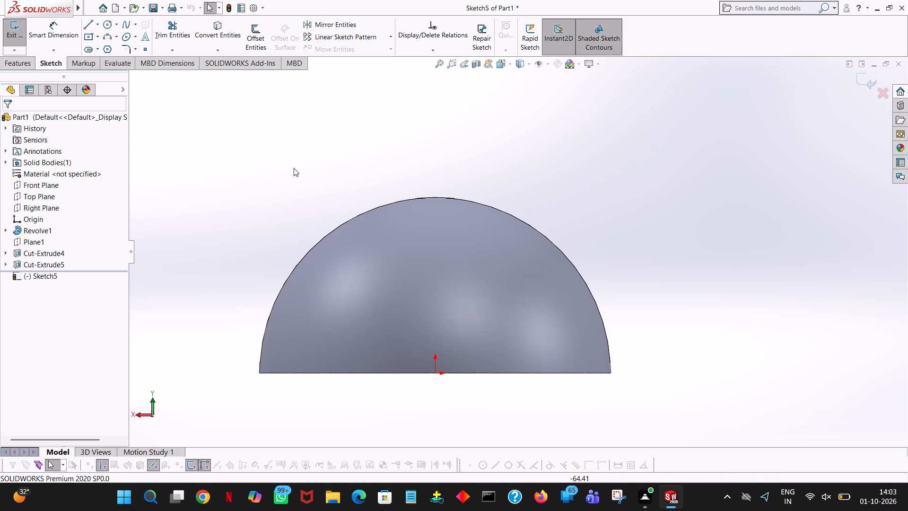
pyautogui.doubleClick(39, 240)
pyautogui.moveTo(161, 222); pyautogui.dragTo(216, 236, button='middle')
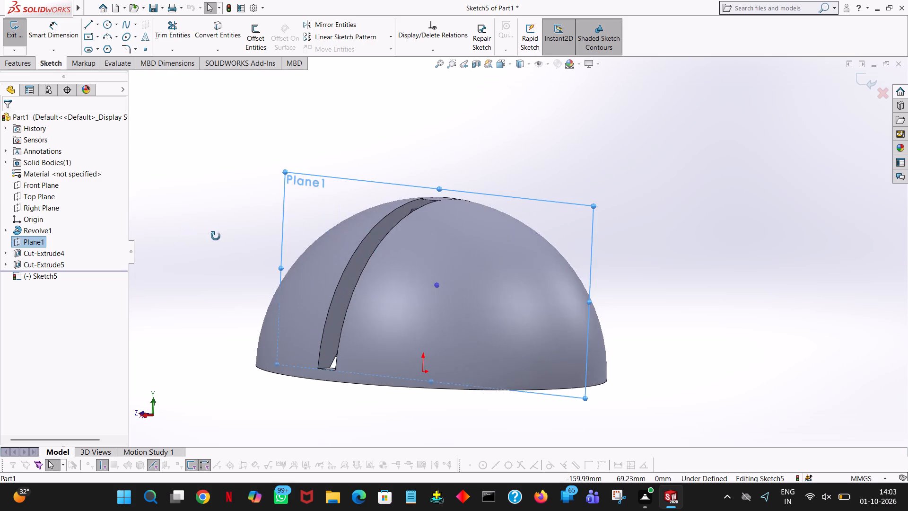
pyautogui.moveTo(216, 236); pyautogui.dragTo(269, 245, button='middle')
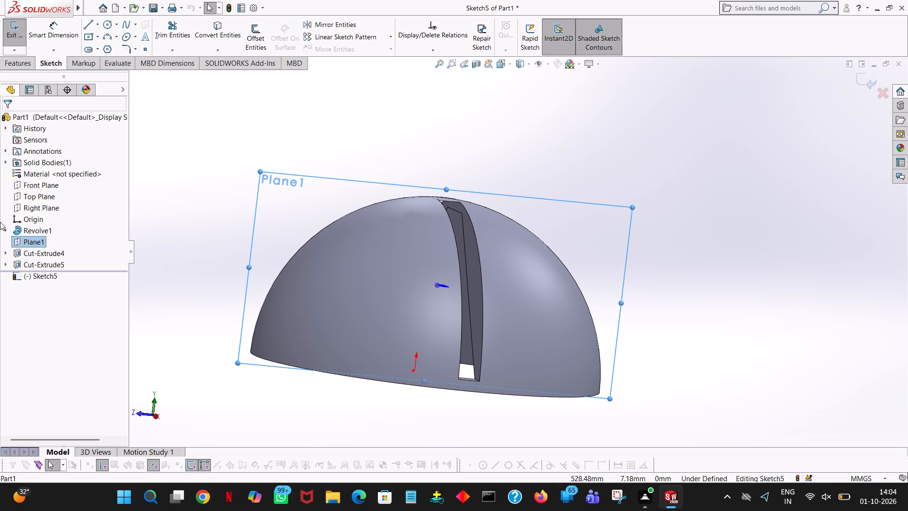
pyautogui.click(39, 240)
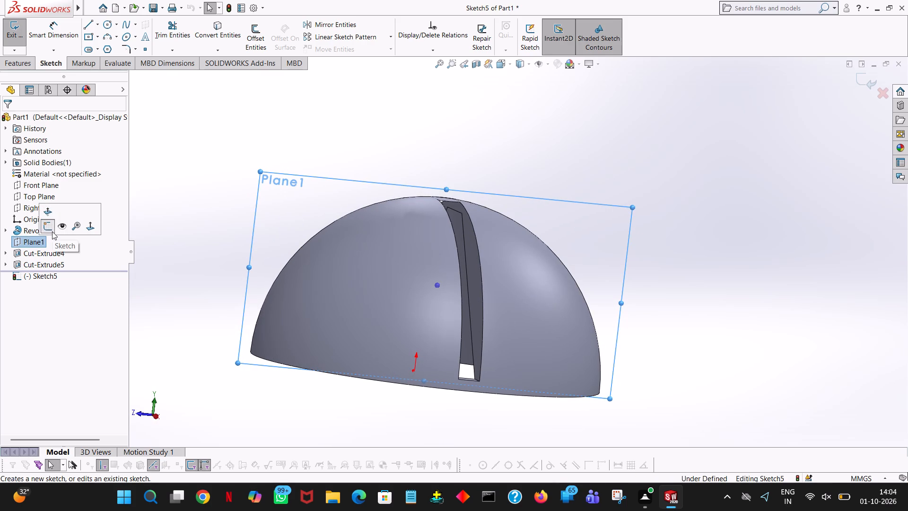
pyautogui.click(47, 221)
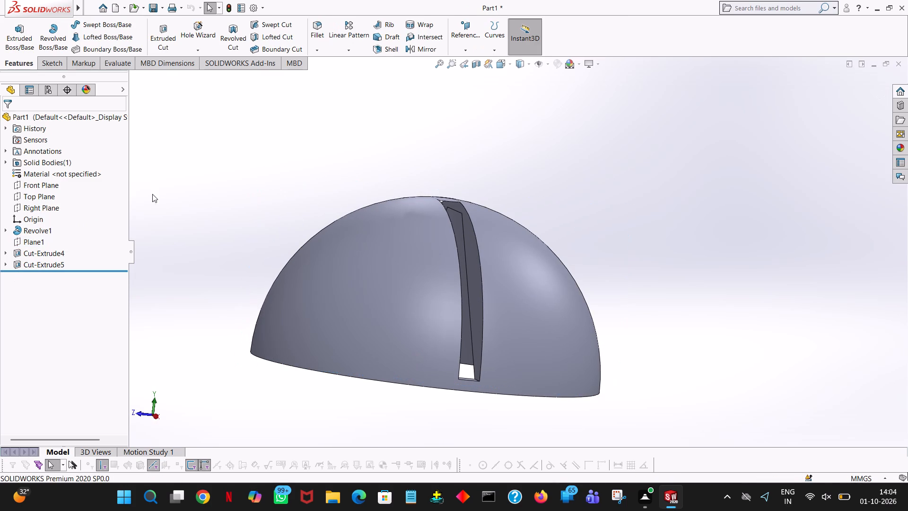
# Start a new sketch on Plane1, viewed normal to the plane, with nothing selected.
pyautogui.click(27, 241)
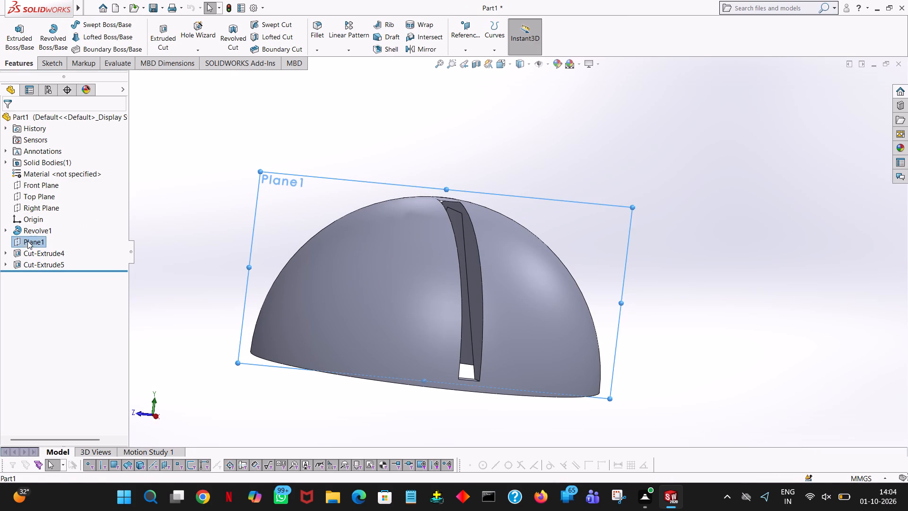
pyautogui.click(38, 228)
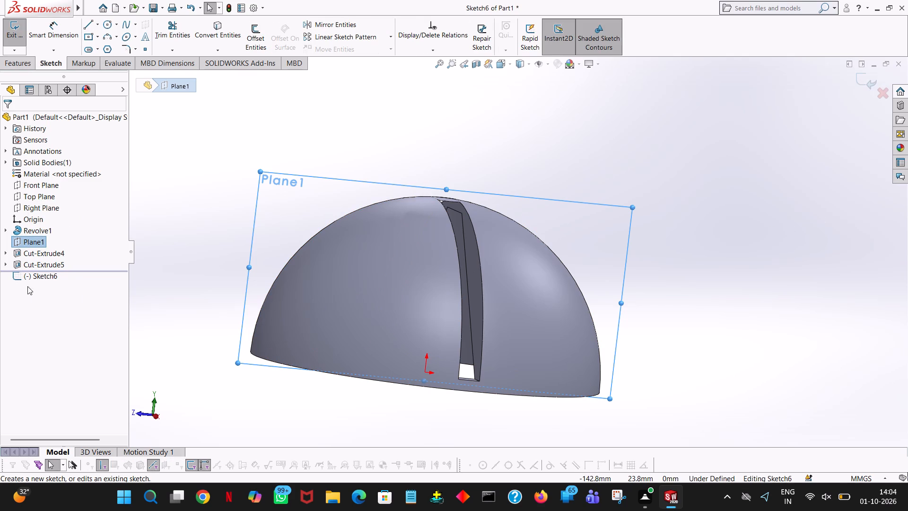
pyautogui.press('space')
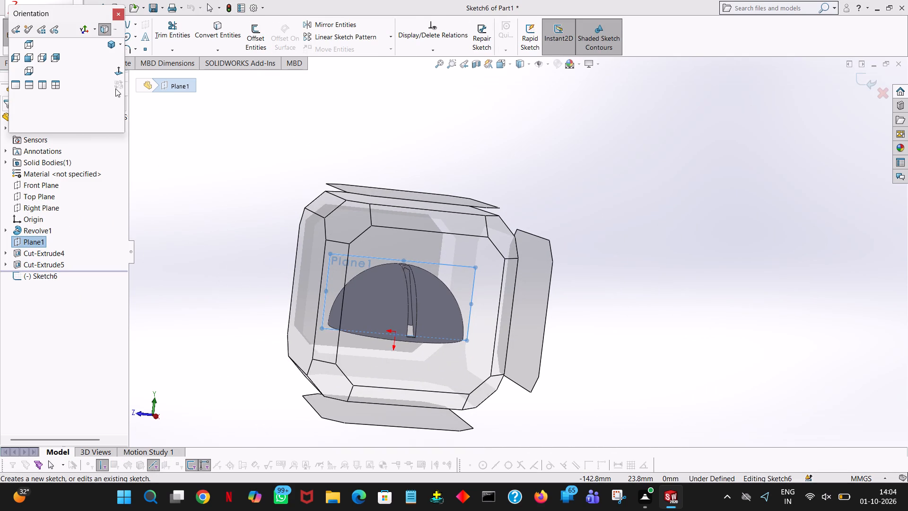
pyautogui.click(116, 73)
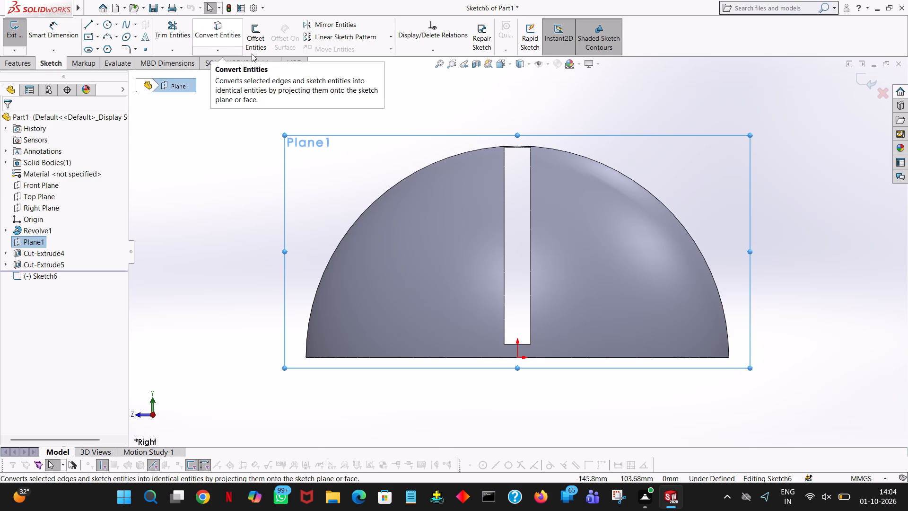
pyautogui.click(240, 103)
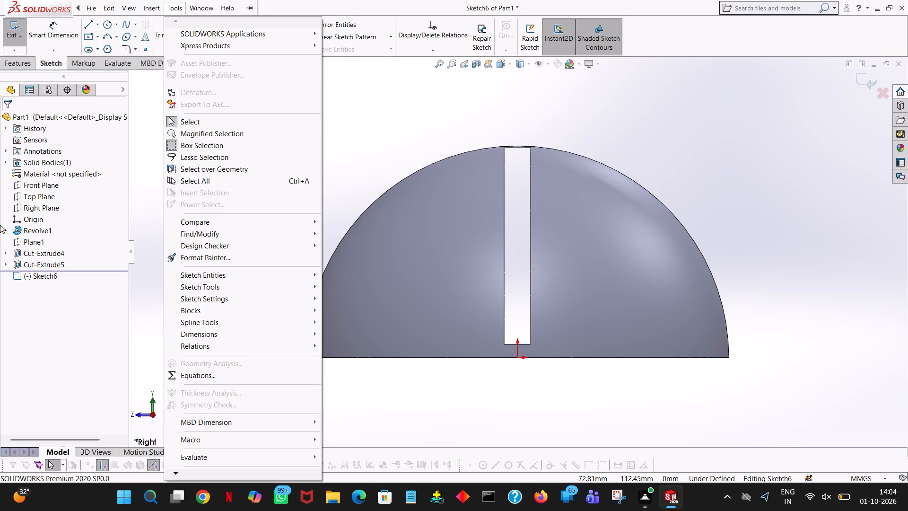
# Sketch a line about 97 mm long from the origin past the dome's outer edge and set its angle to 45°.
pyautogui.click(382, 140)
pyautogui.click(90, 26)
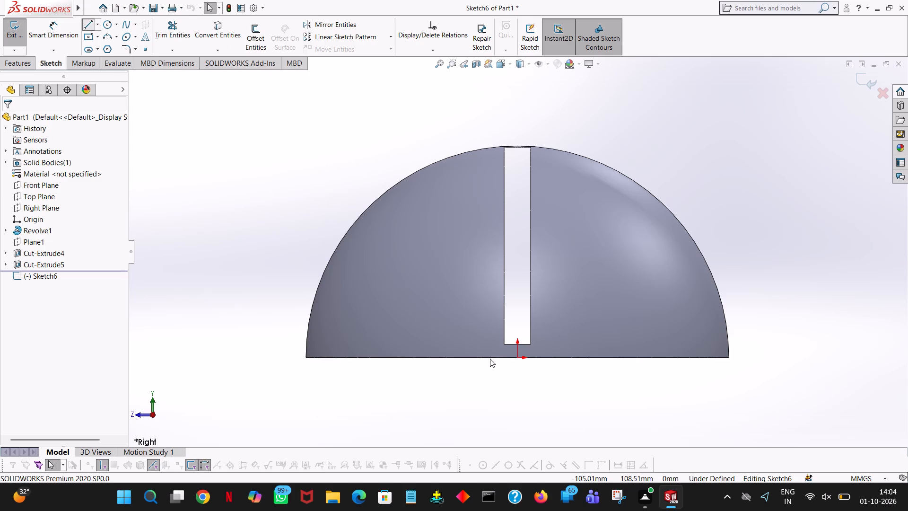
pyautogui.click(516, 359)
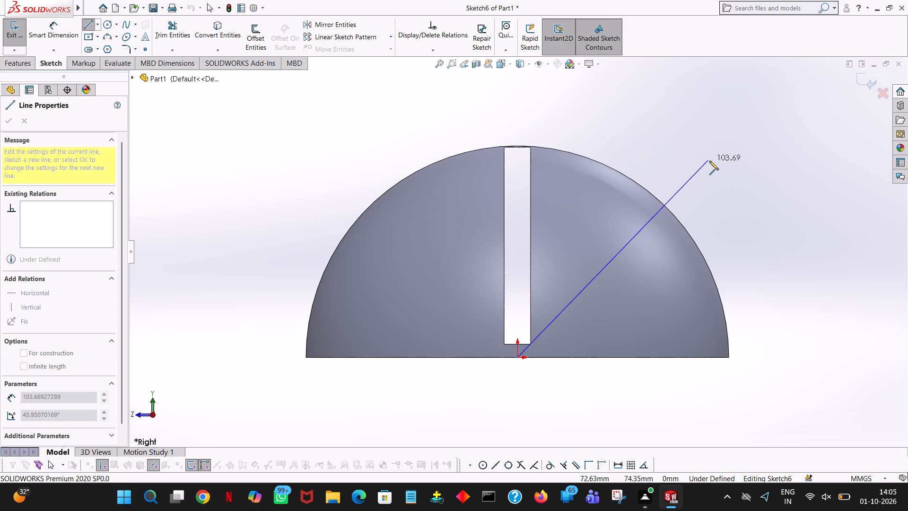
pyautogui.click(680, 159)
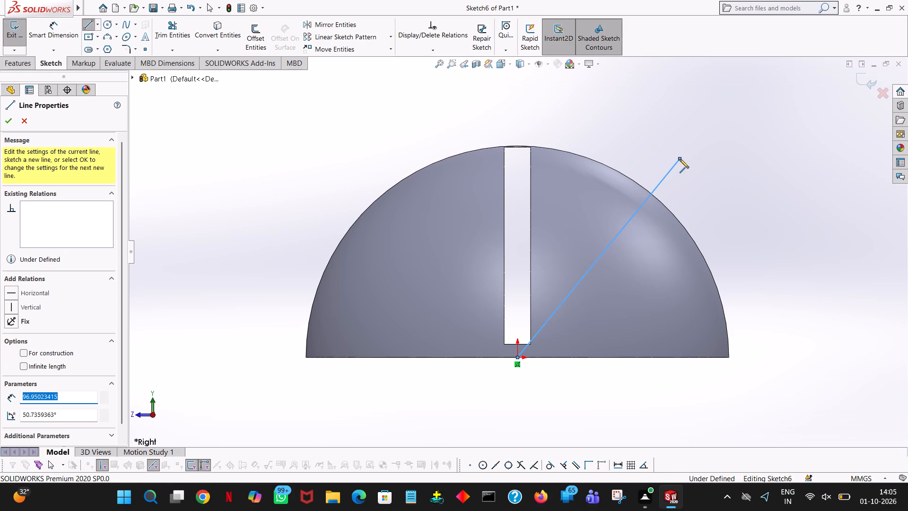
pyautogui.rightClick(680, 159)
pyautogui.click(697, 168)
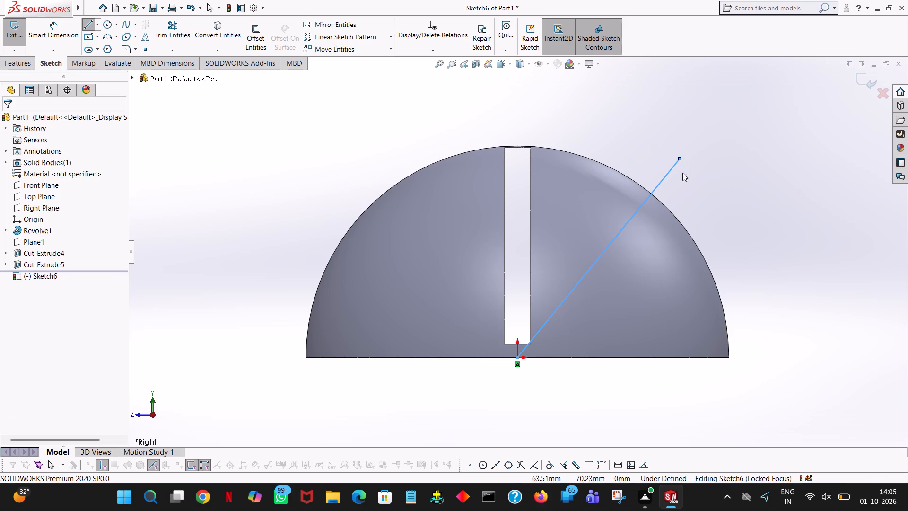
pyautogui.click(672, 170)
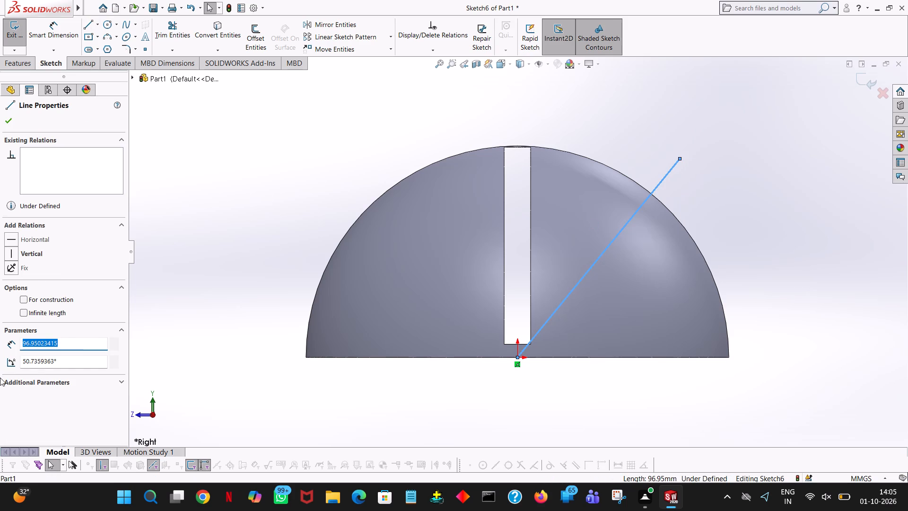
pyautogui.doubleClick(71, 361)
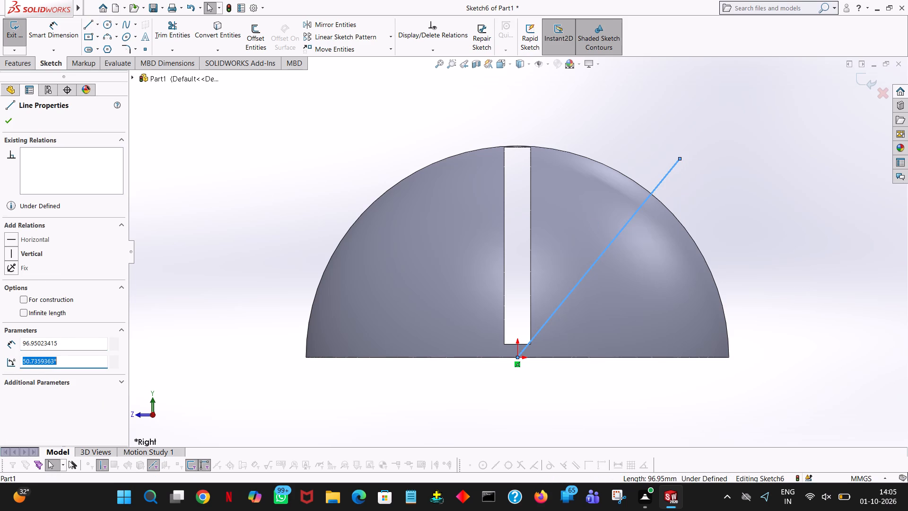
pyautogui.write('45')
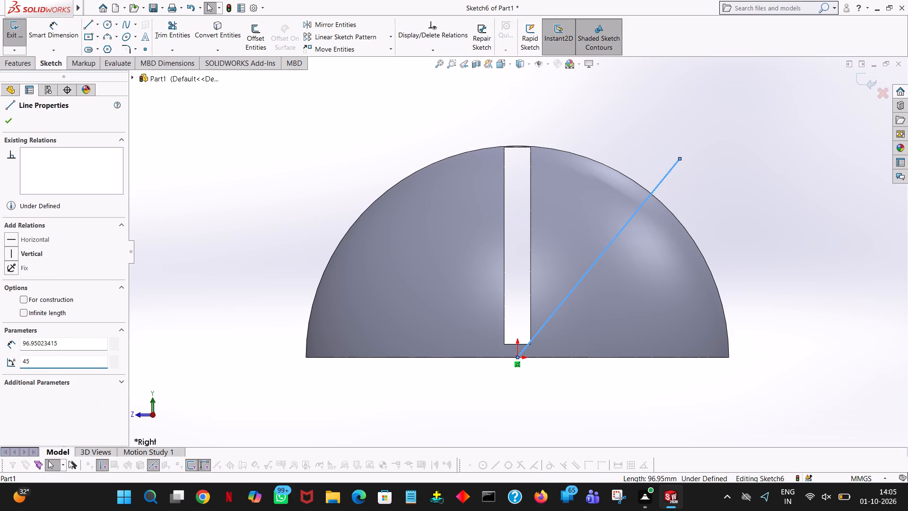
pyautogui.press('Return')
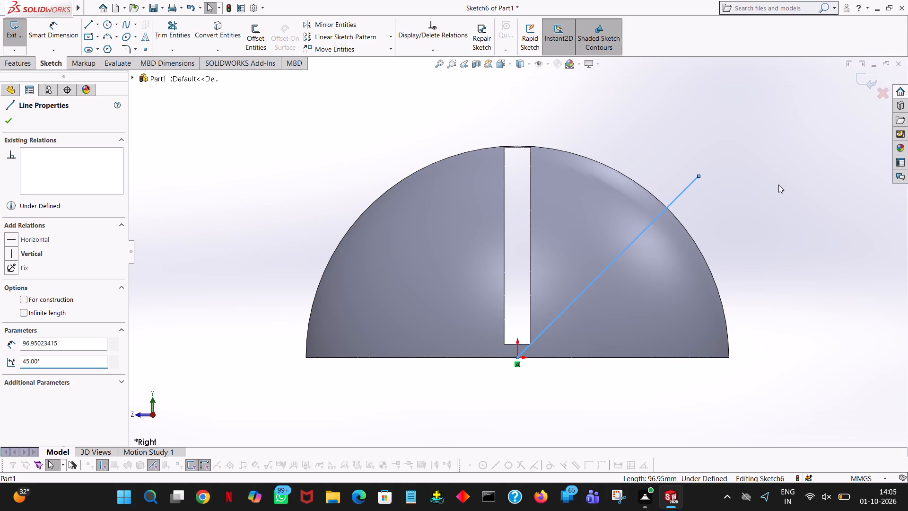
pyautogui.click(632, 119)
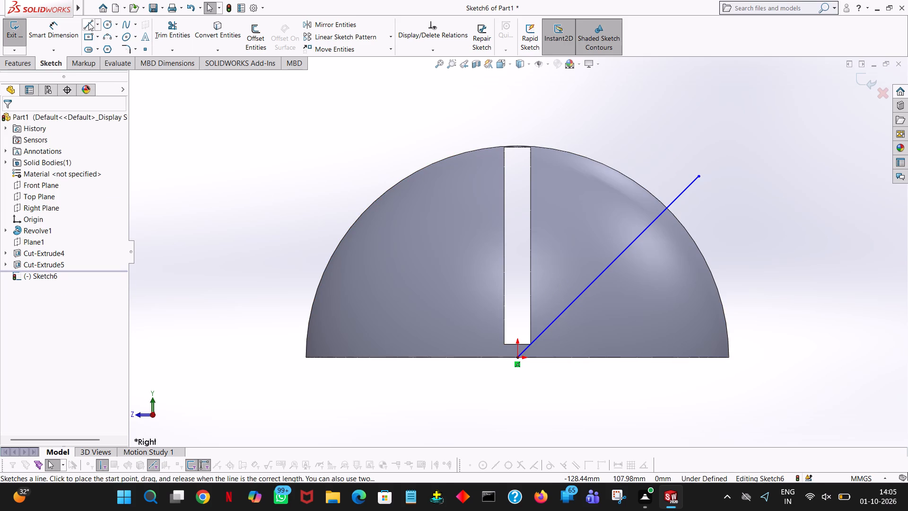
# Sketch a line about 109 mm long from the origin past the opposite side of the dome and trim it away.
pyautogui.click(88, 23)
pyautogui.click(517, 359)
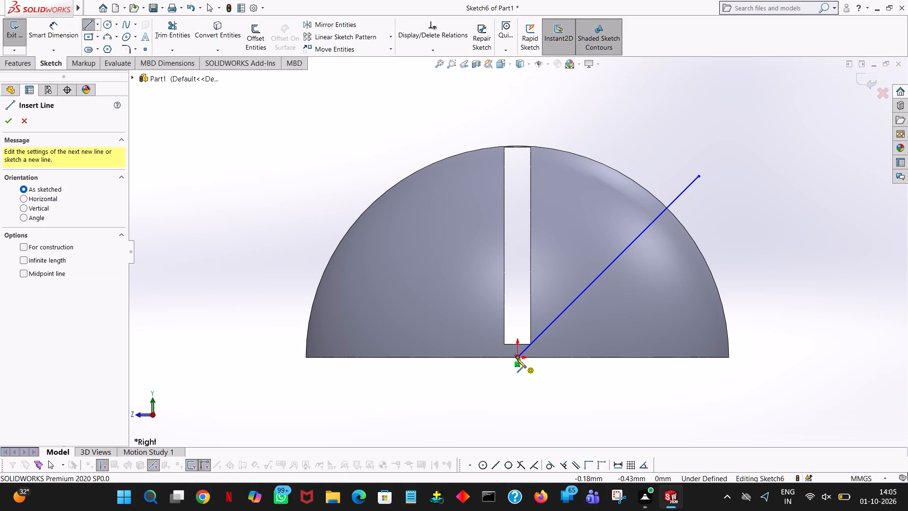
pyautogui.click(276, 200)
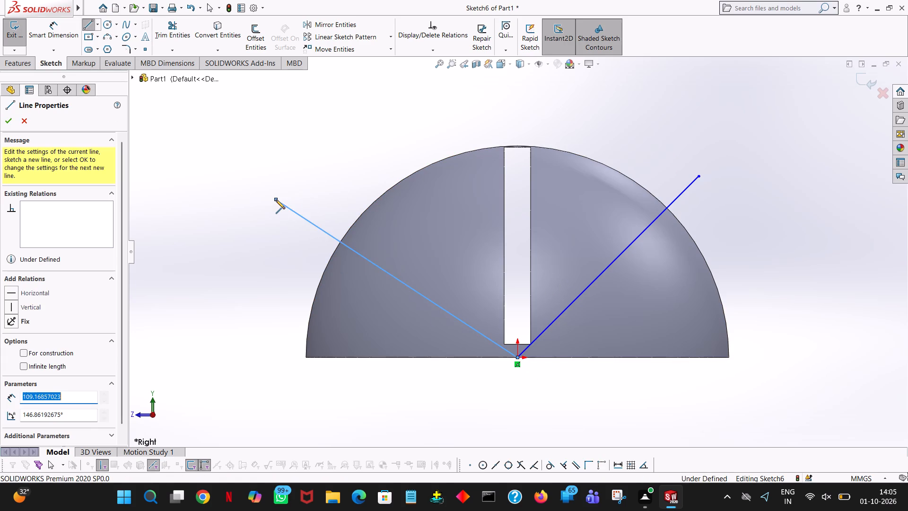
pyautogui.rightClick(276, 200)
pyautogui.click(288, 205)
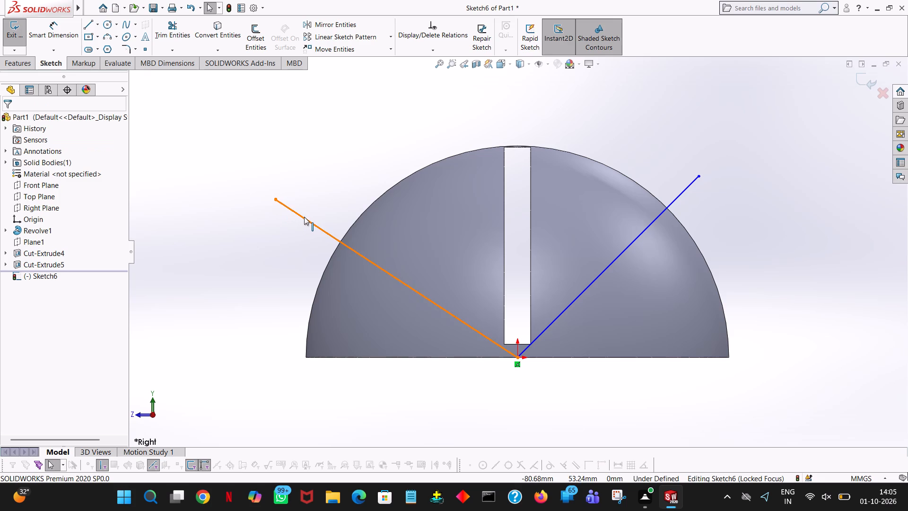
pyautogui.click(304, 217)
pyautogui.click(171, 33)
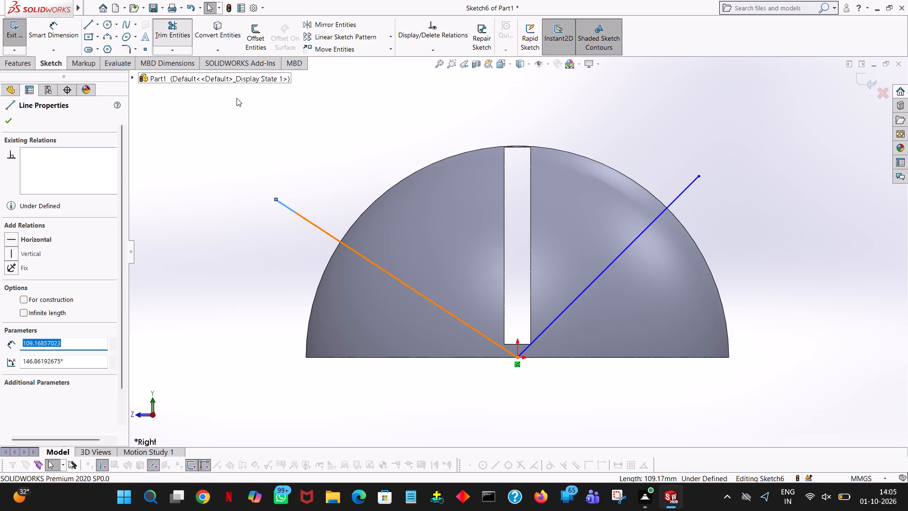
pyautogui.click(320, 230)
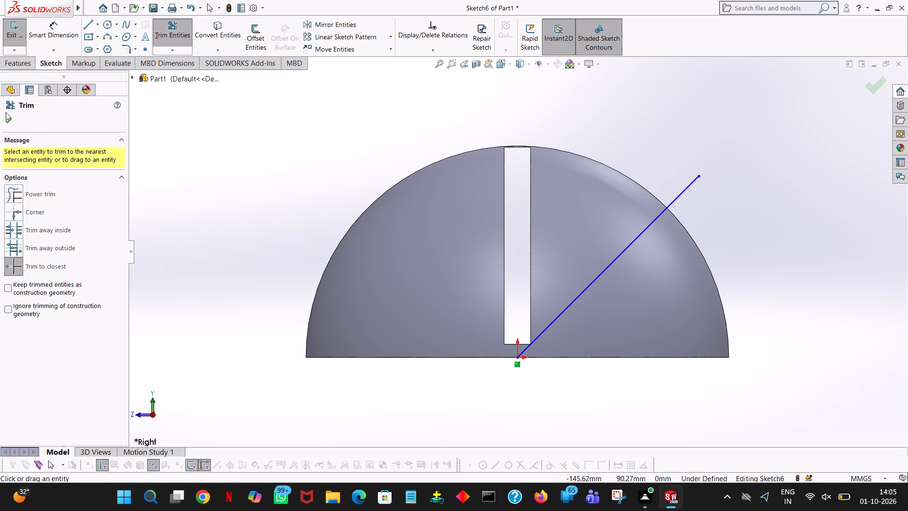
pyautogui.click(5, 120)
# Sketch a line about 107 mm long from the origin past the opposite side of the dome and set its angle to 135°.
pyautogui.click(86, 22)
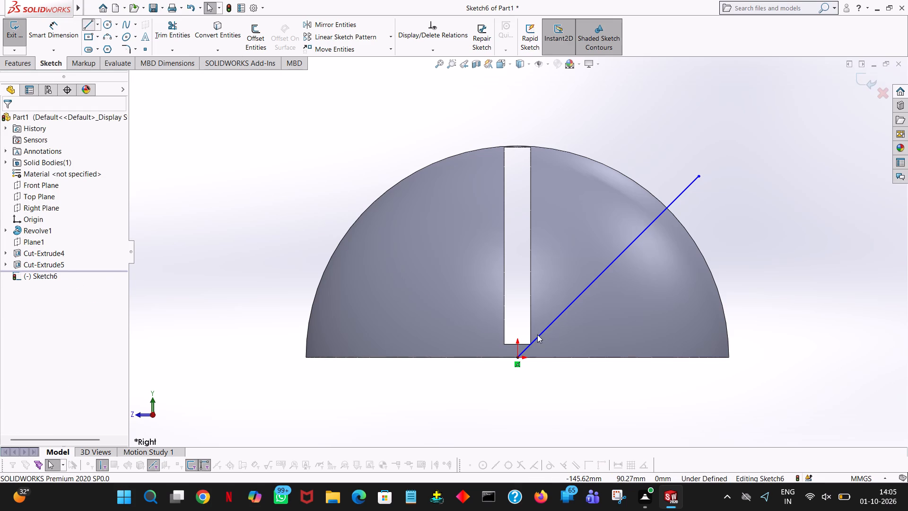
pyautogui.click(517, 358)
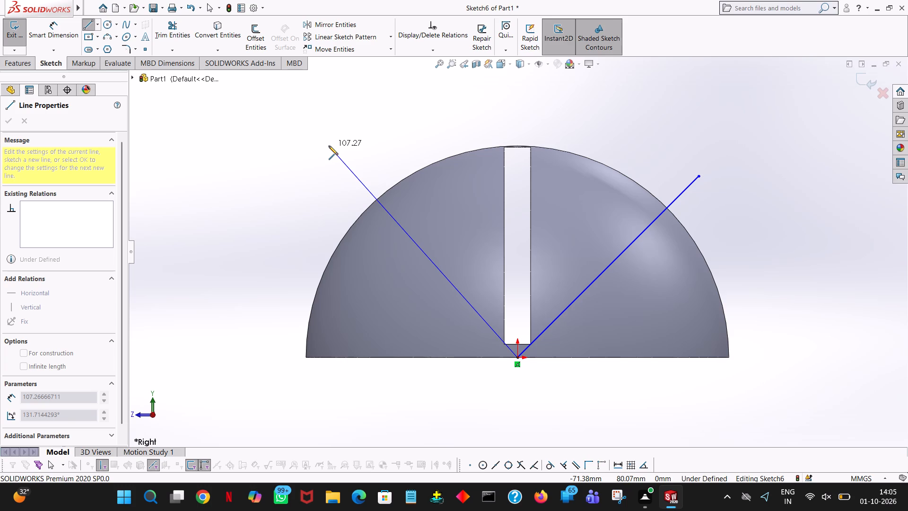
pyautogui.click(329, 146)
pyautogui.rightClick(329, 146)
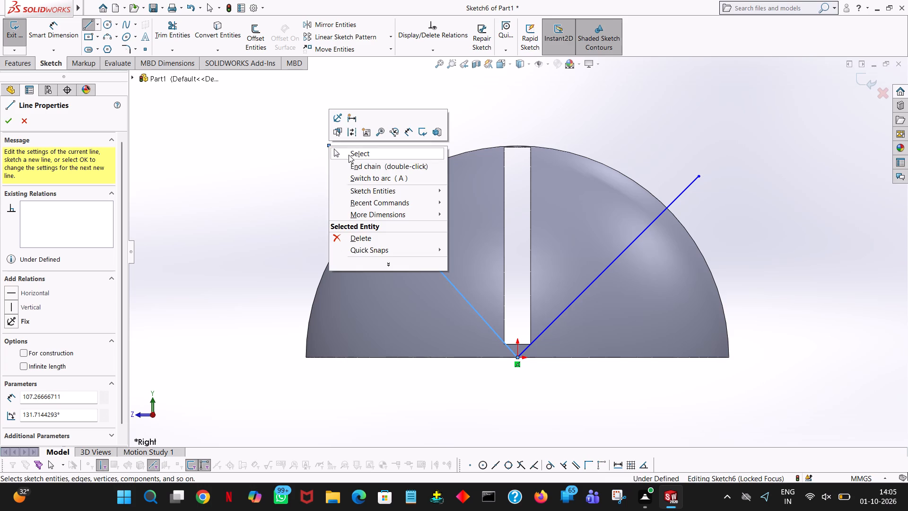
pyautogui.click(349, 155)
pyautogui.click(362, 185)
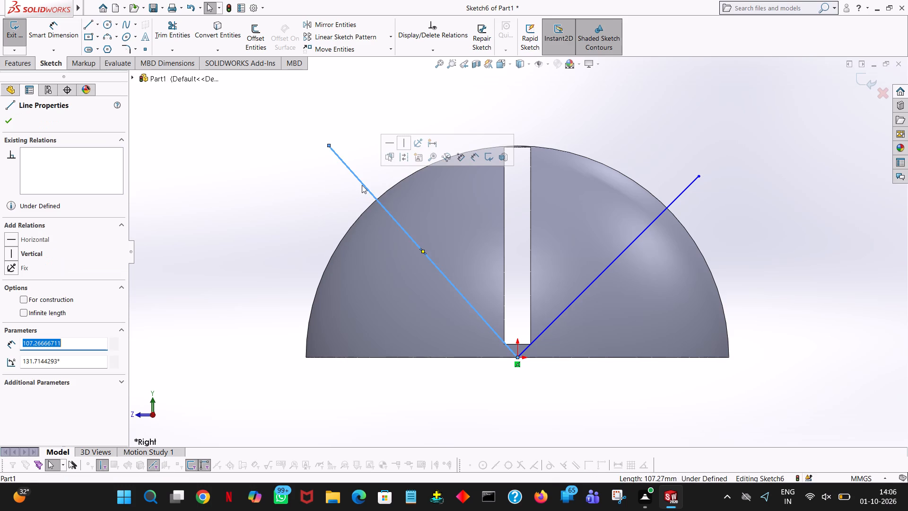
pyautogui.doubleClick(67, 361)
pyautogui.write('135')
pyautogui.press('Return')
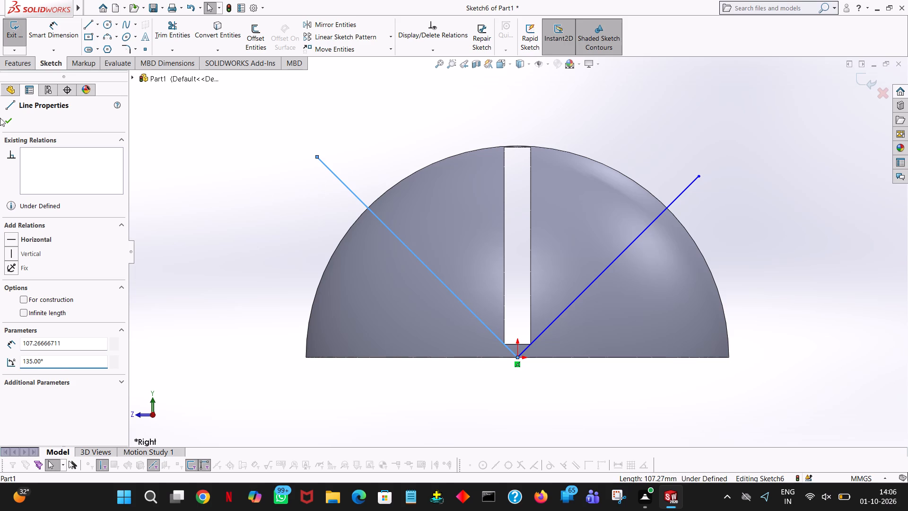
pyautogui.click(6, 117)
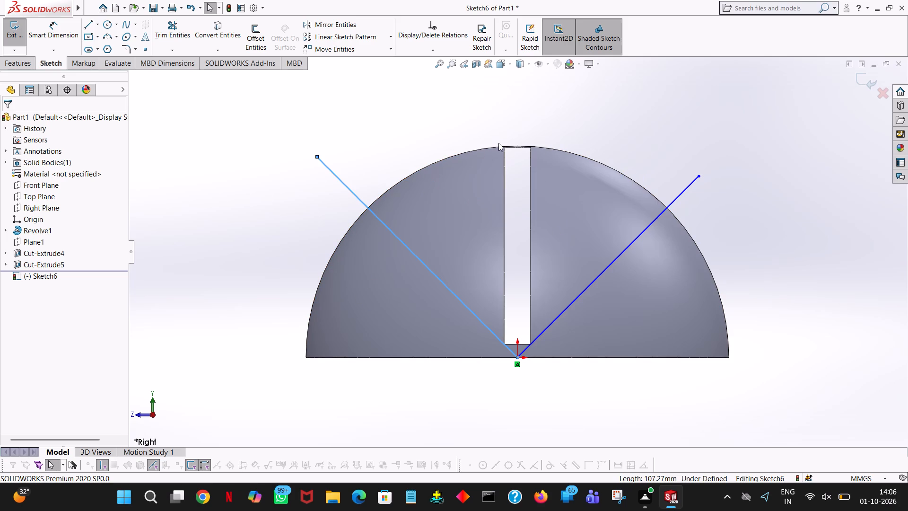
pyautogui.click(525, 148)
pyautogui.click(137, 179)
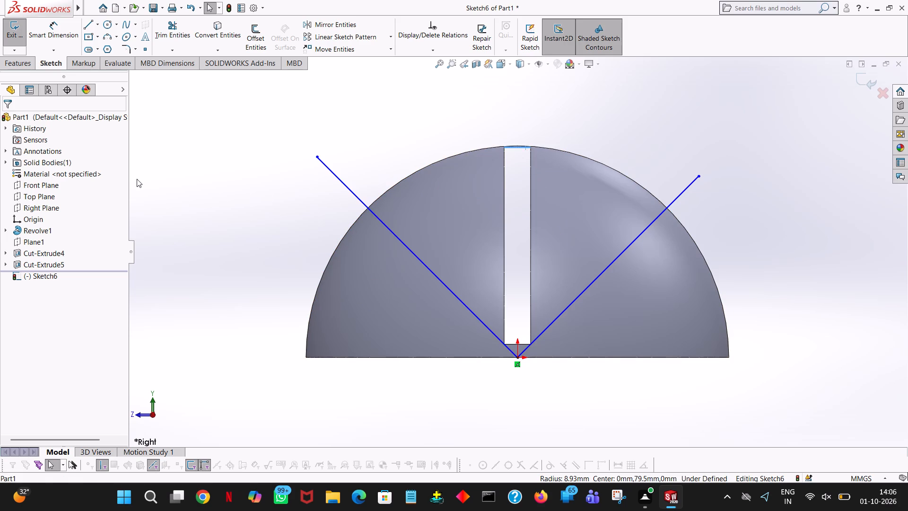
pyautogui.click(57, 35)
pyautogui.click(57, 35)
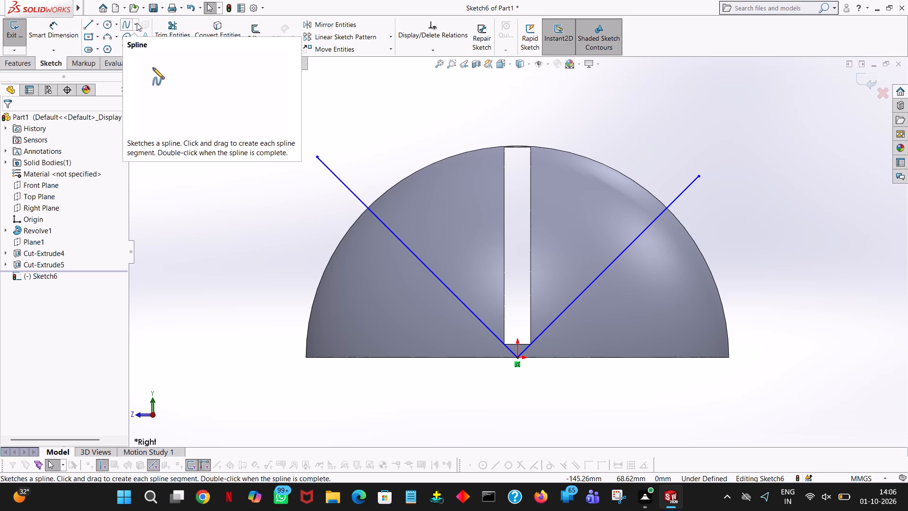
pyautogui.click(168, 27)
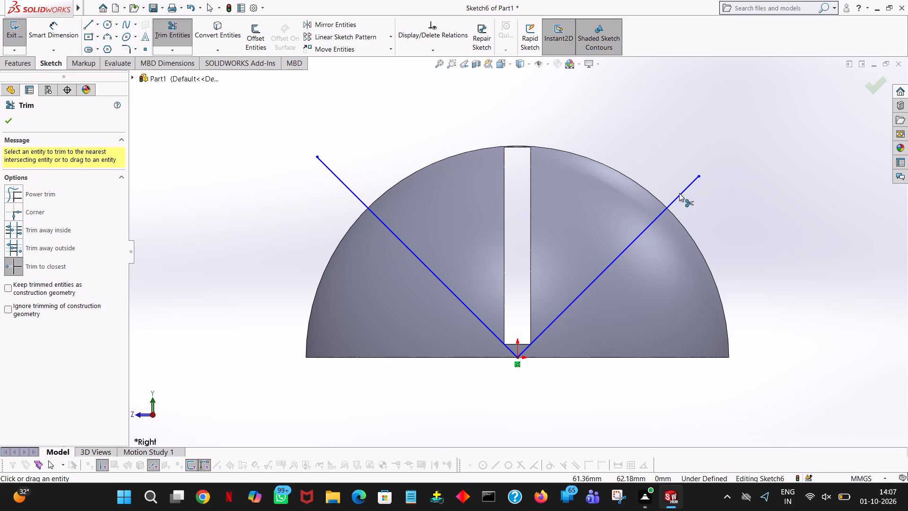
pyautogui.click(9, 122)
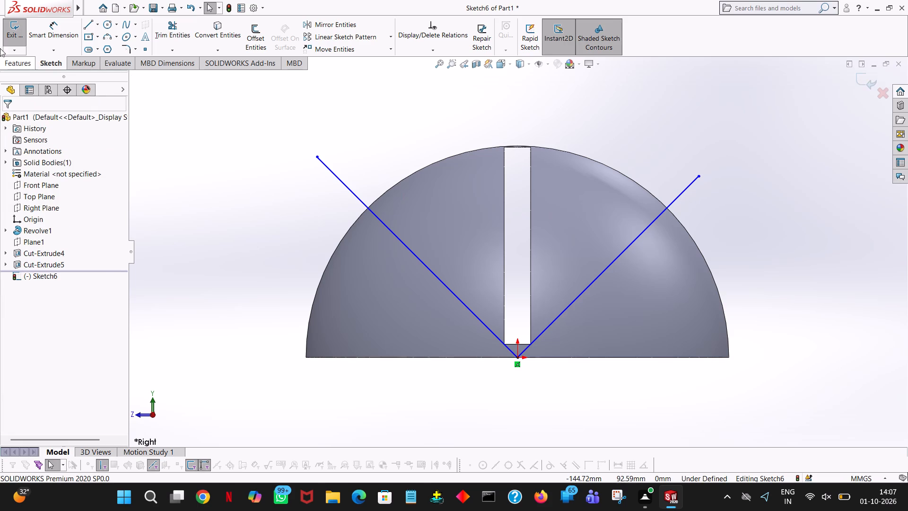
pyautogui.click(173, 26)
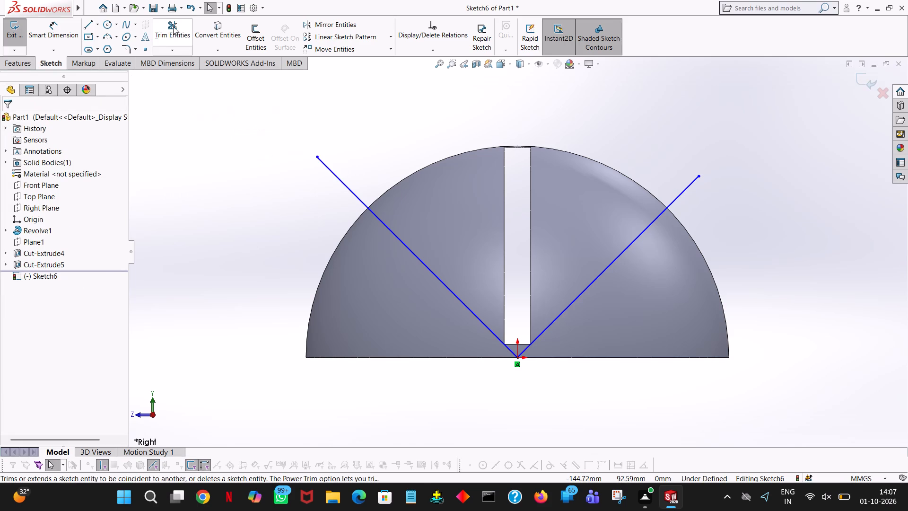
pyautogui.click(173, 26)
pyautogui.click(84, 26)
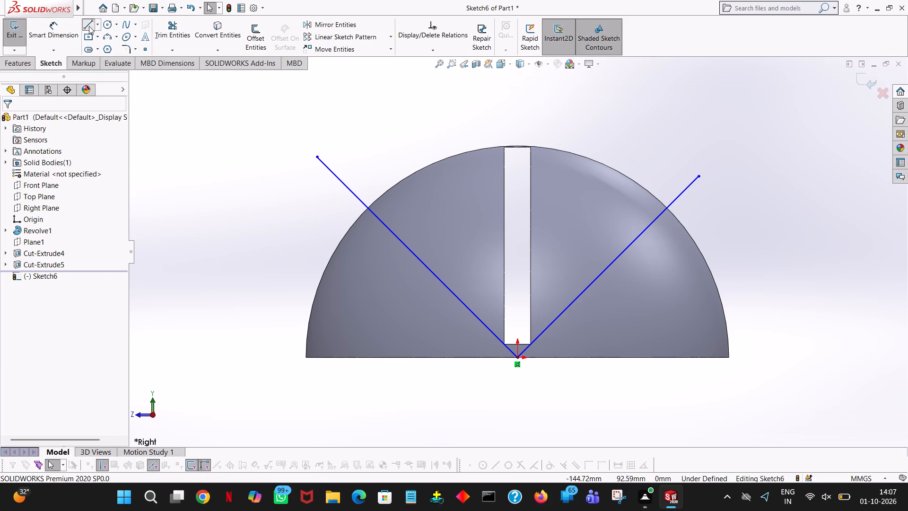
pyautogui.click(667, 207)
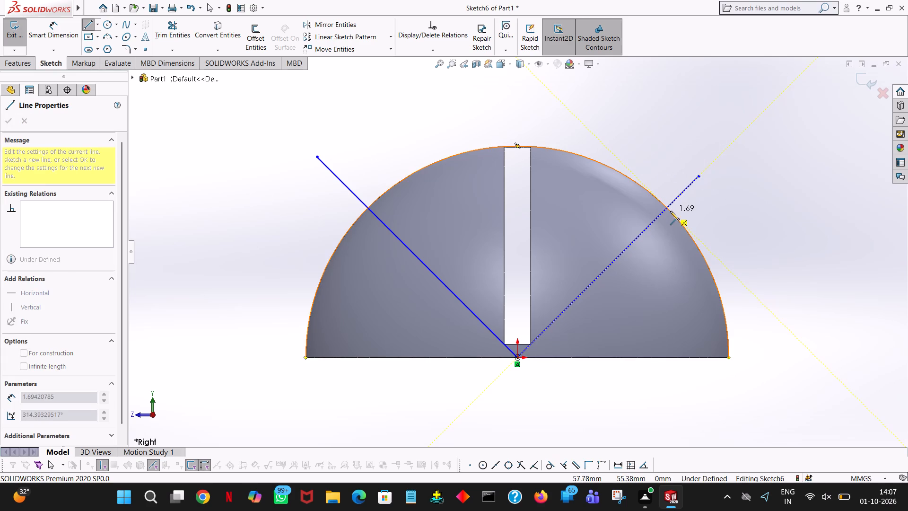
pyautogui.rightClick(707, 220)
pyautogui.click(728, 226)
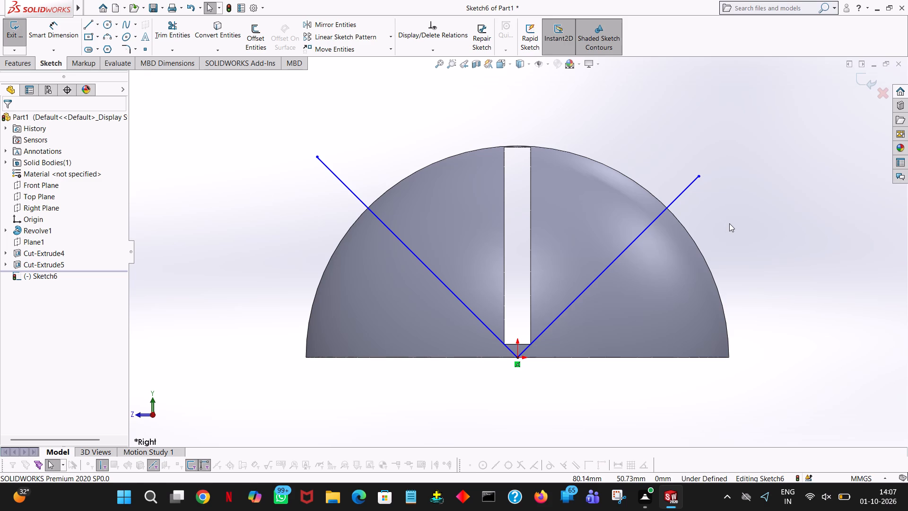
# Sketch a short line about 0.39 mm long across the 45° line at the dome's outer edge, perpendicular to it.
pyautogui.keyDown('ctrl'); pyautogui.scroll(-4, 729, 223); pyautogui.keyUp('ctrl')
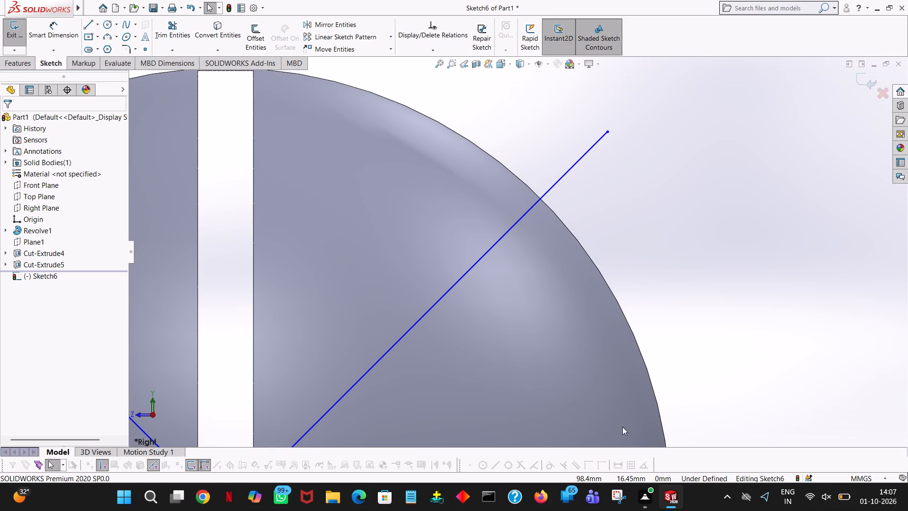
pyautogui.click(87, 22)
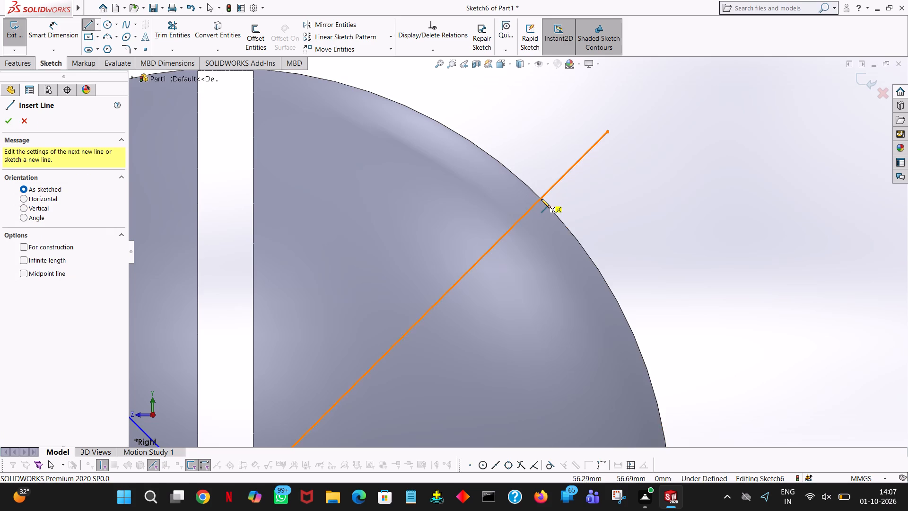
pyautogui.keyDown('ctrl'); pyautogui.scroll(-8, 541, 199); pyautogui.keyUp('ctrl')
pyautogui.keyDown('ctrl'); pyautogui.scroll(-3, 527, 235); pyautogui.keyUp('ctrl')
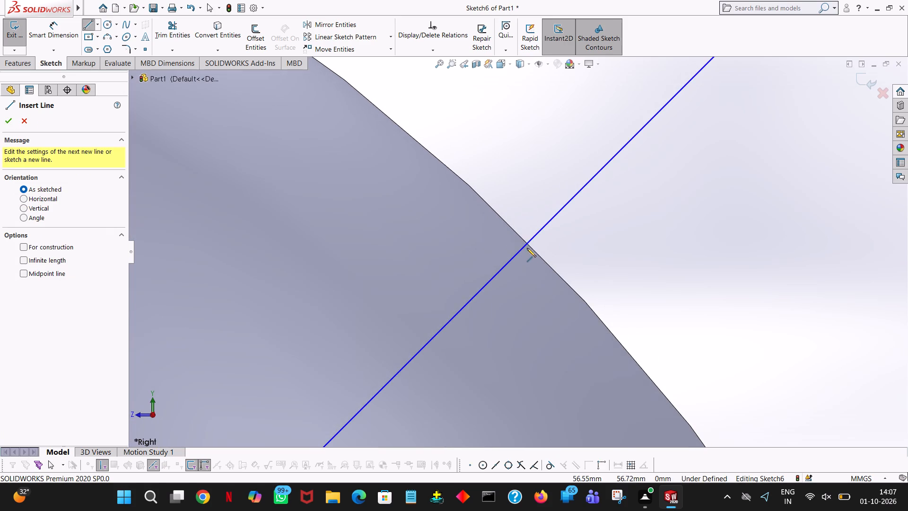
pyautogui.keyDown('ctrl'); pyautogui.scroll(-5, 527, 248); pyautogui.keyUp('ctrl')
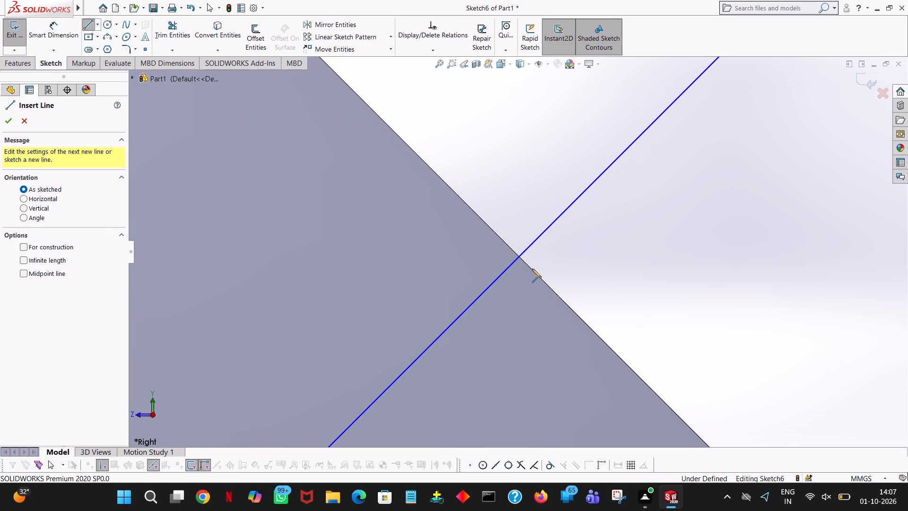
pyautogui.click(532, 269)
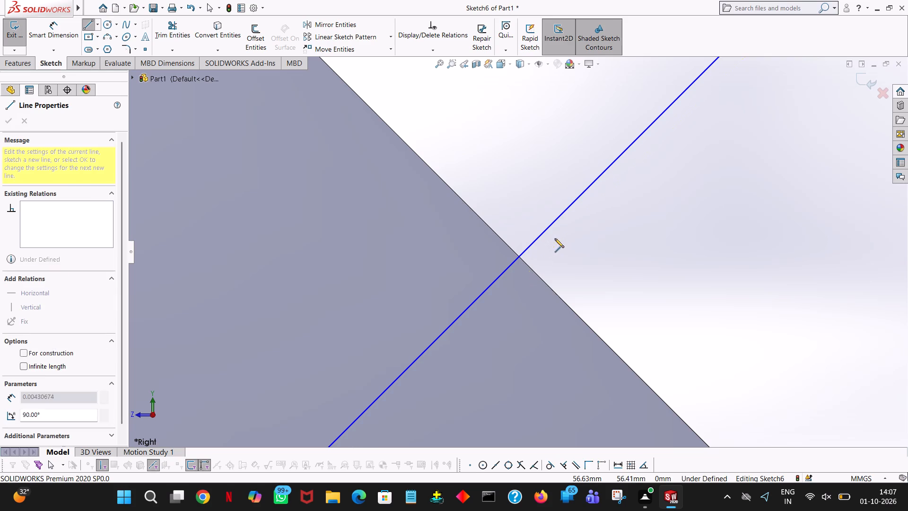
pyautogui.click(502, 238)
pyautogui.rightClick(502, 238)
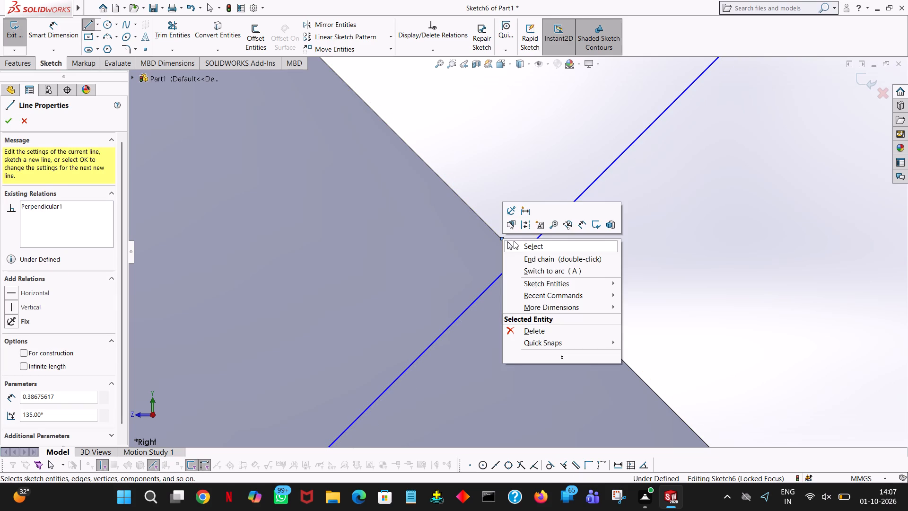
pyautogui.click(514, 241)
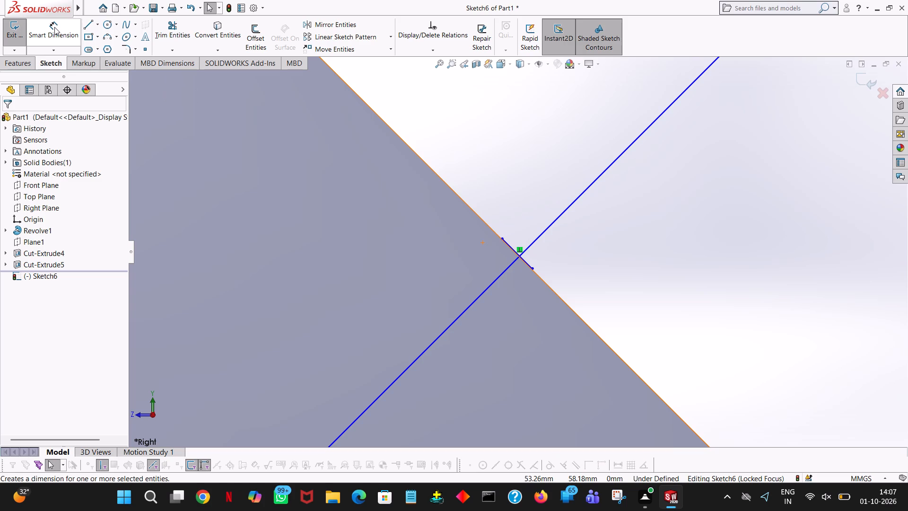
# Trim away the 45° line's portion inside the dome and both halves of the short perpendicular line crossing it.
pyautogui.click(184, 34)
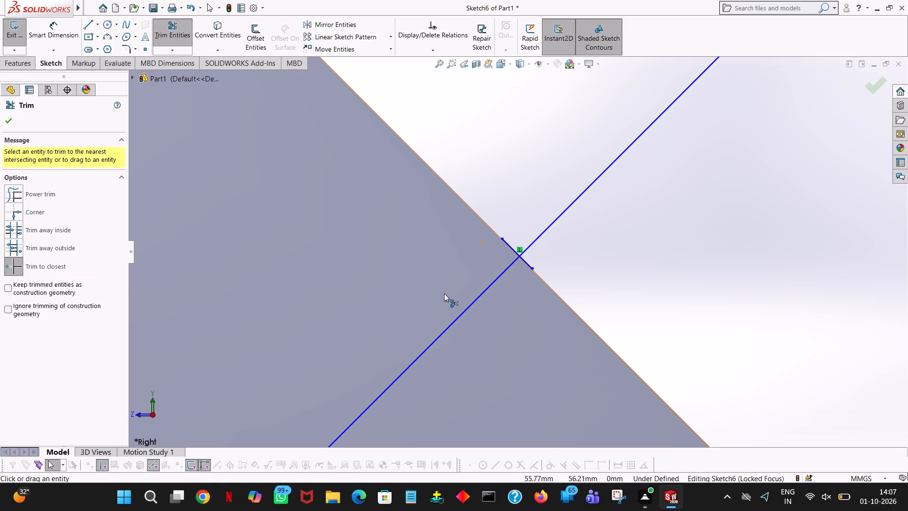
pyautogui.click(459, 315)
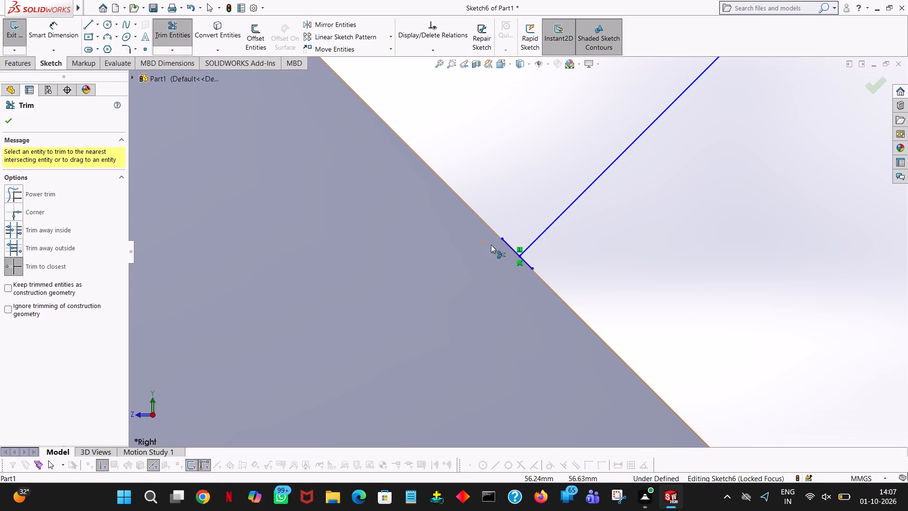
pyautogui.click(506, 242)
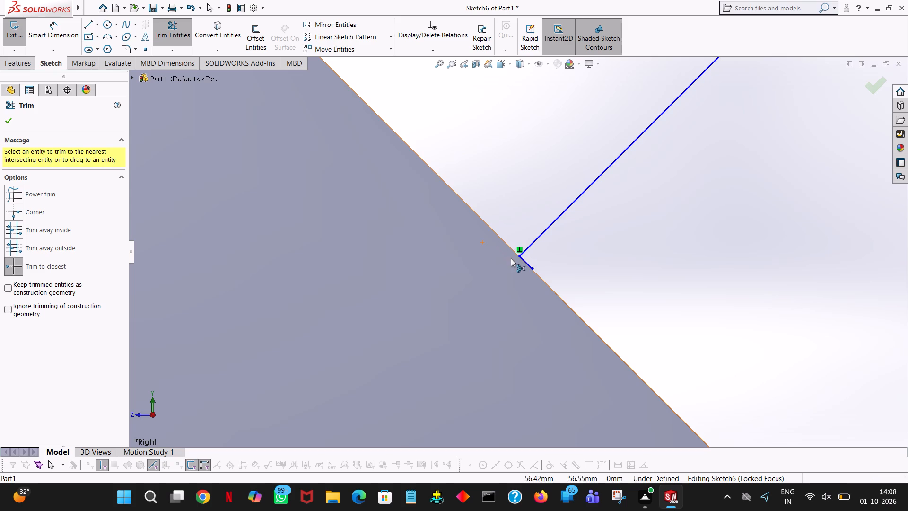
pyautogui.click(528, 263)
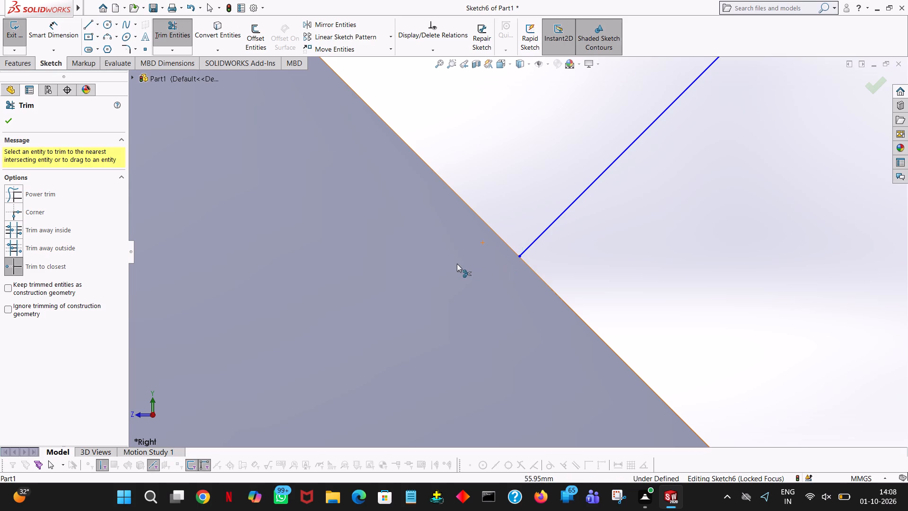
# Sketch a short line across the 135° line where it crosses the dome's outer edge.
pyautogui.keyDown('ctrl'); pyautogui.scroll(-5, 457, 264); pyautogui.keyUp('ctrl')
pyautogui.keyDown('ctrl'); pyautogui.scroll(10, 457, 264); pyautogui.keyUp('ctrl')
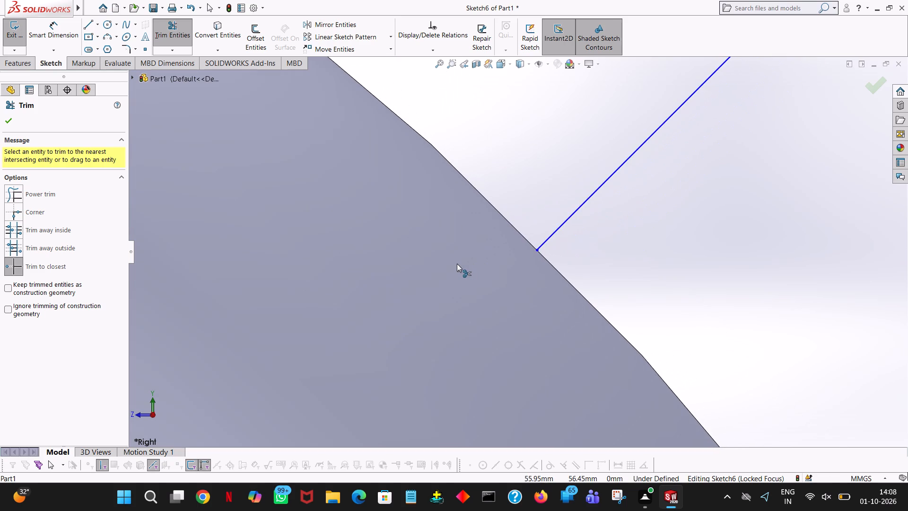
pyautogui.keyDown('ctrl'); pyautogui.scroll(11, 457, 264); pyautogui.keyUp('ctrl')
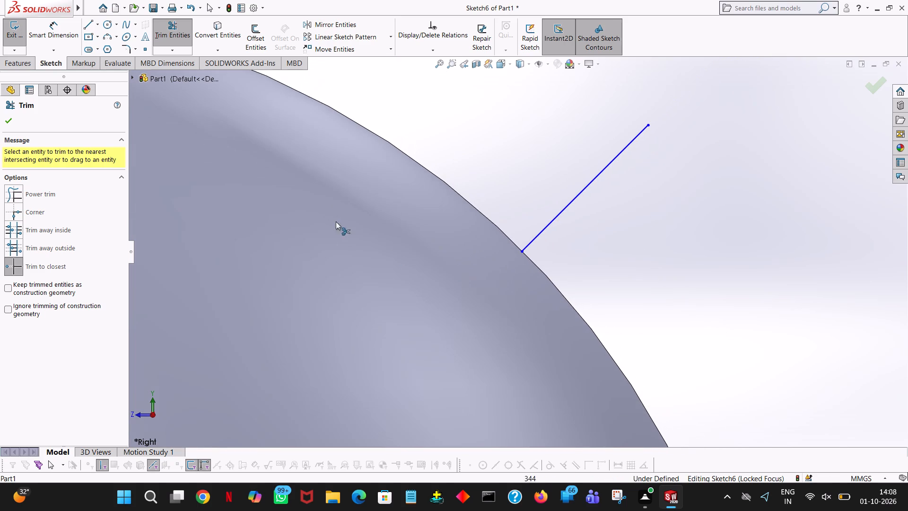
pyautogui.keyDown('ctrl'); pyautogui.scroll(2, 336, 221); pyautogui.keyUp('ctrl')
pyautogui.keyDown('ctrl'); pyautogui.scroll(8, 248, 169); pyautogui.keyUp('ctrl')
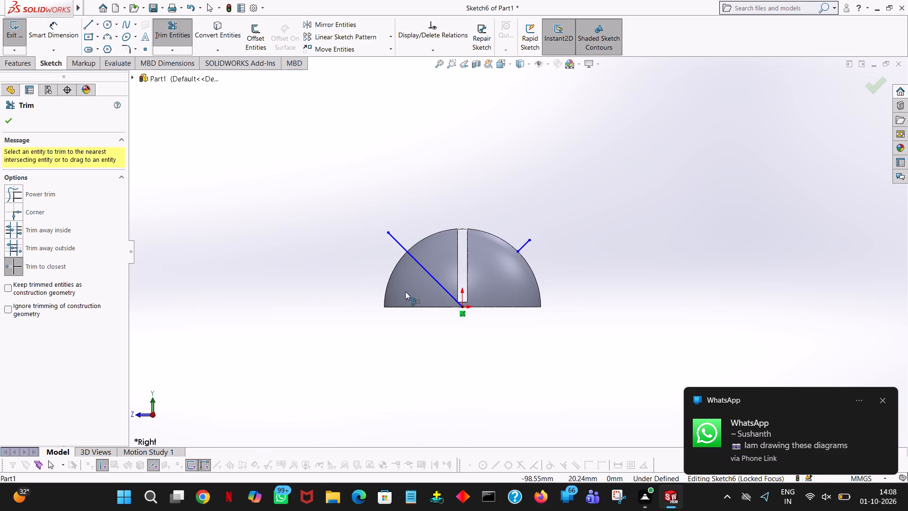
pyautogui.keyDown('ctrl'); pyautogui.scroll(-7, 424, 291); pyautogui.keyUp('ctrl')
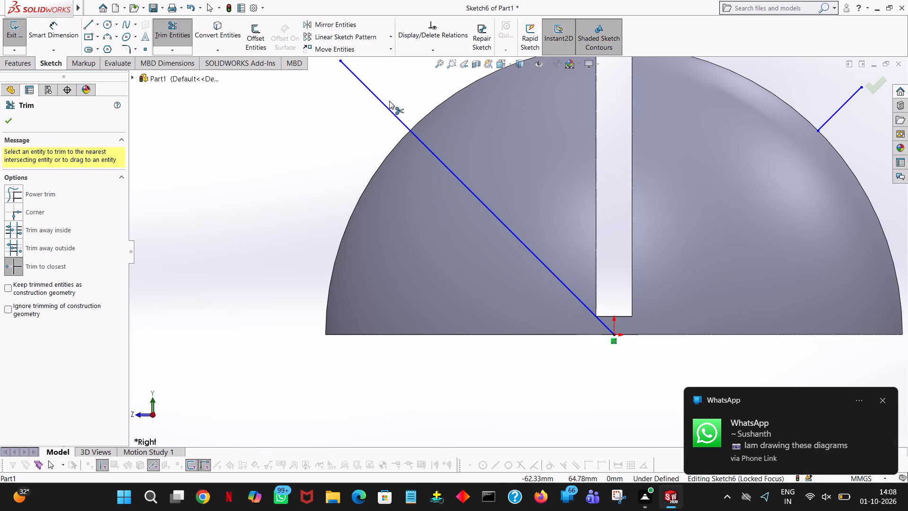
pyautogui.keyDown('ctrl'); pyautogui.scroll(-3, 417, 105); pyautogui.keyUp('ctrl')
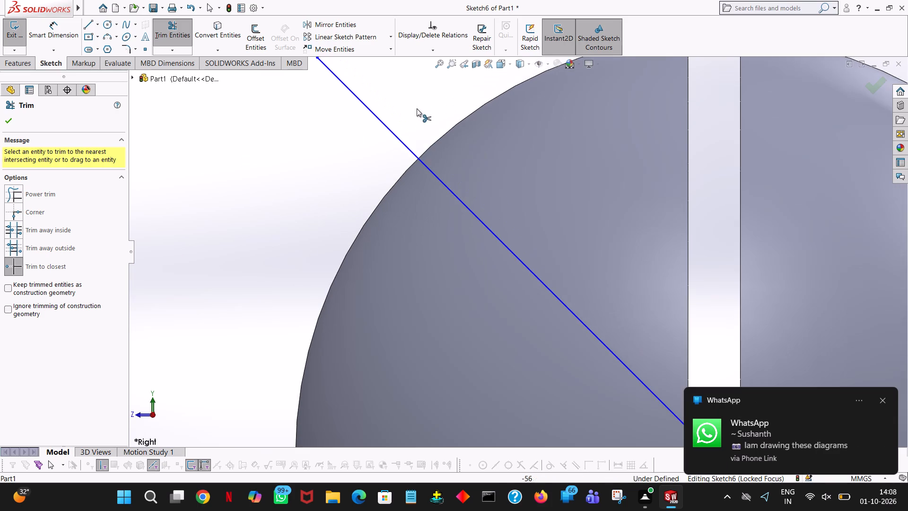
pyautogui.keyDown('ctrl'); pyautogui.scroll(-5, 417, 108); pyautogui.keyUp('ctrl')
pyautogui.keyDown('ctrl'); pyautogui.scroll(-6, 496, 246); pyautogui.keyUp('ctrl')
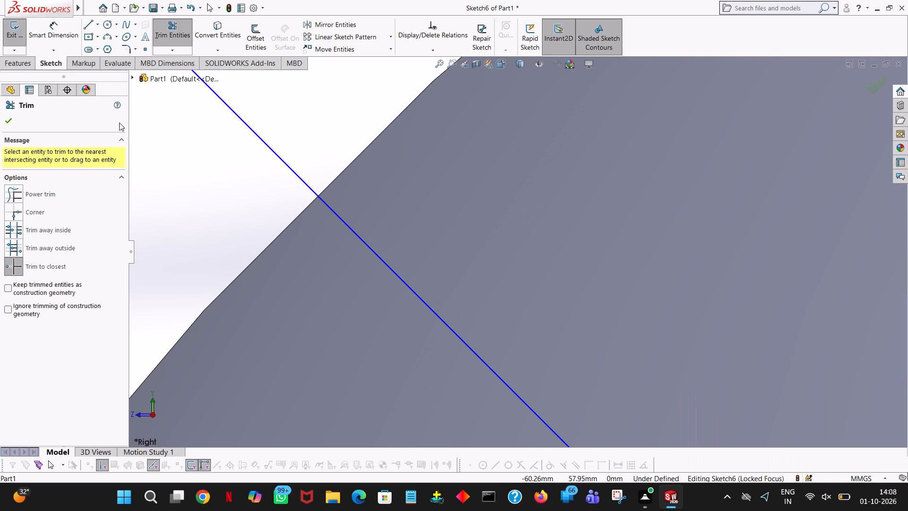
pyautogui.click(84, 28)
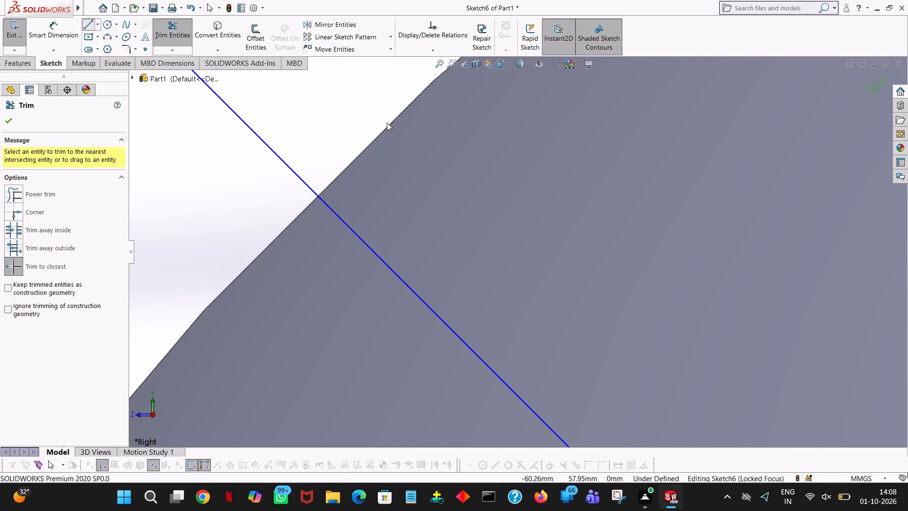
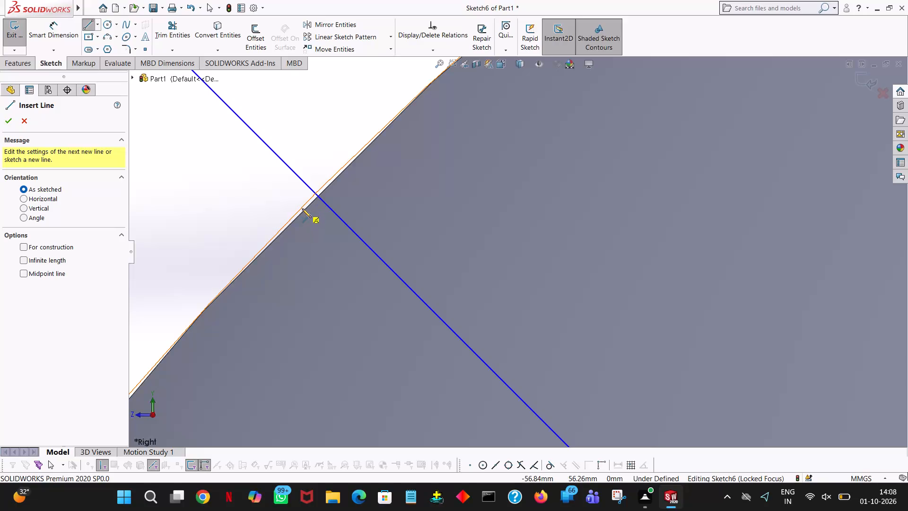
# Sketch a short line about 0.75 mm long across the 135° line at the dome's outer edge, perpendicular to it.
pyautogui.click(303, 211)
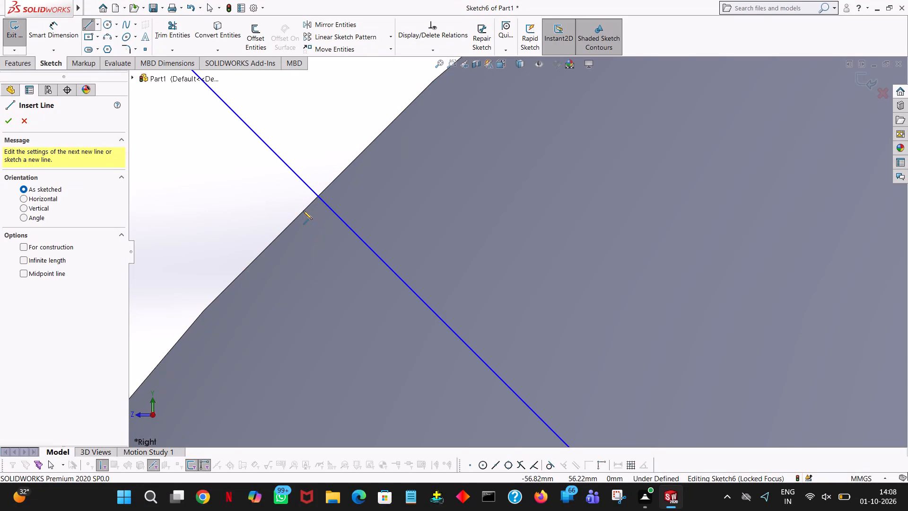
pyautogui.click(329, 184)
pyautogui.rightClick(329, 184)
pyautogui.click(348, 189)
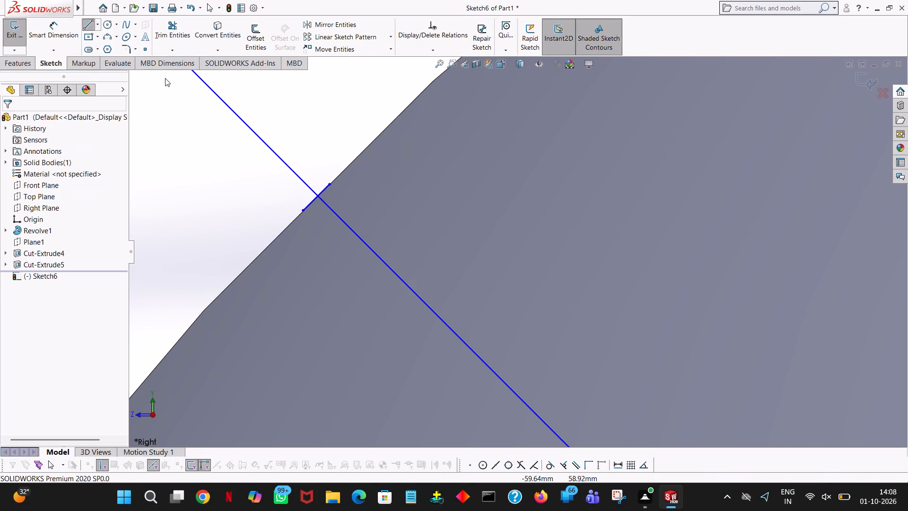
# Trim away the 135° line's portion inside the dome and both halves of the short perpendicular line crossing it.
pyautogui.click(182, 40)
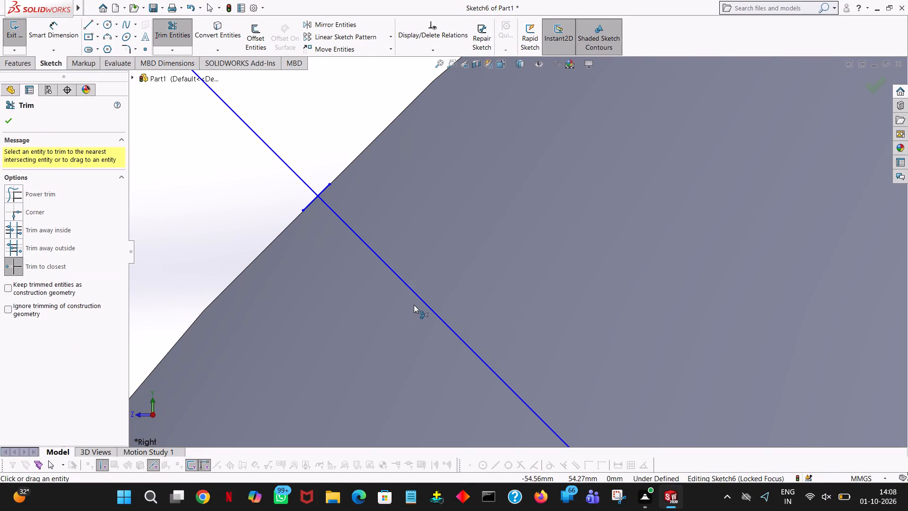
pyautogui.click(419, 299)
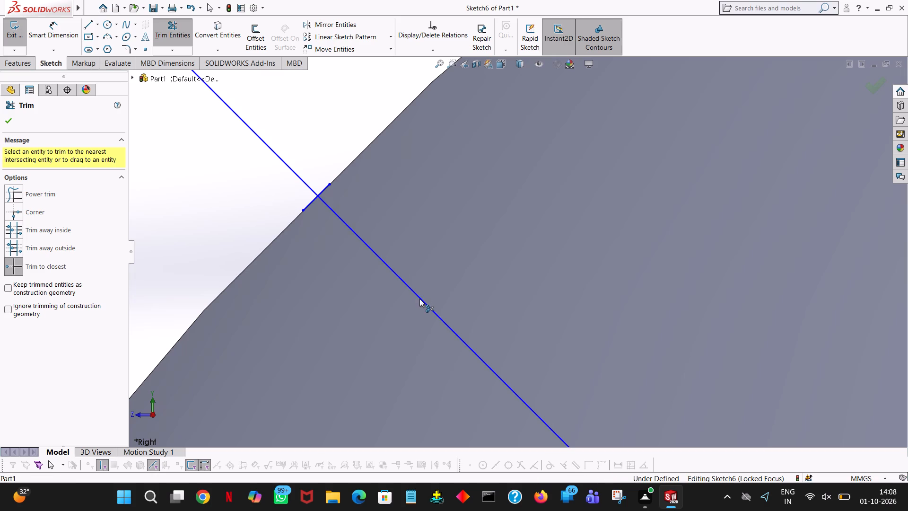
pyautogui.click(312, 204)
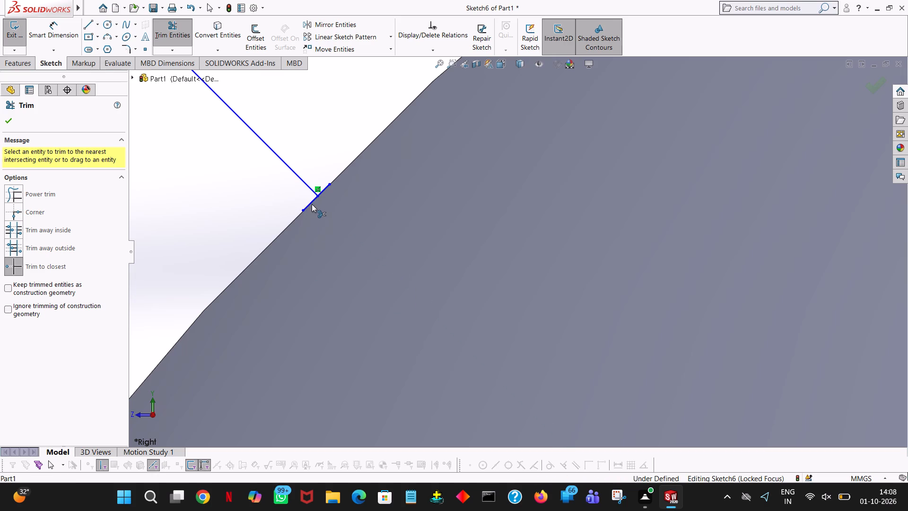
pyautogui.click(326, 190)
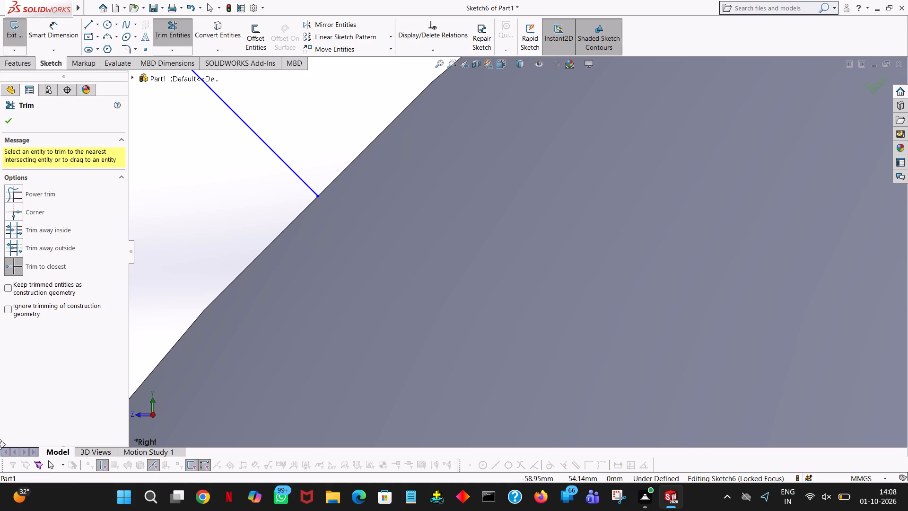
pyautogui.click(14, 120)
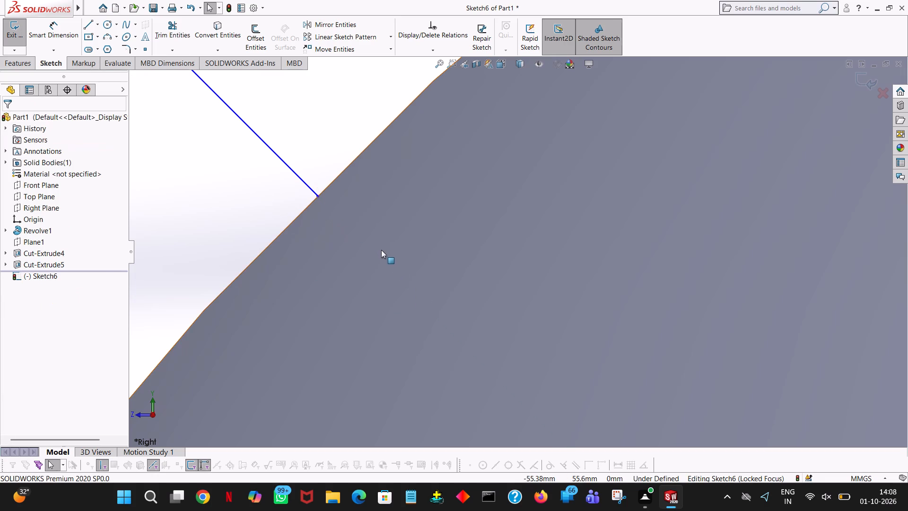
# Dimension the distance from the origin to the outer end of the trimmed 45° line as 120 mm.
pyautogui.keyDown('ctrl'); pyautogui.scroll(-5, 381, 252); pyautogui.keyUp('ctrl')
pyautogui.keyDown('ctrl'); pyautogui.scroll(12, 381, 252); pyautogui.keyUp('ctrl')
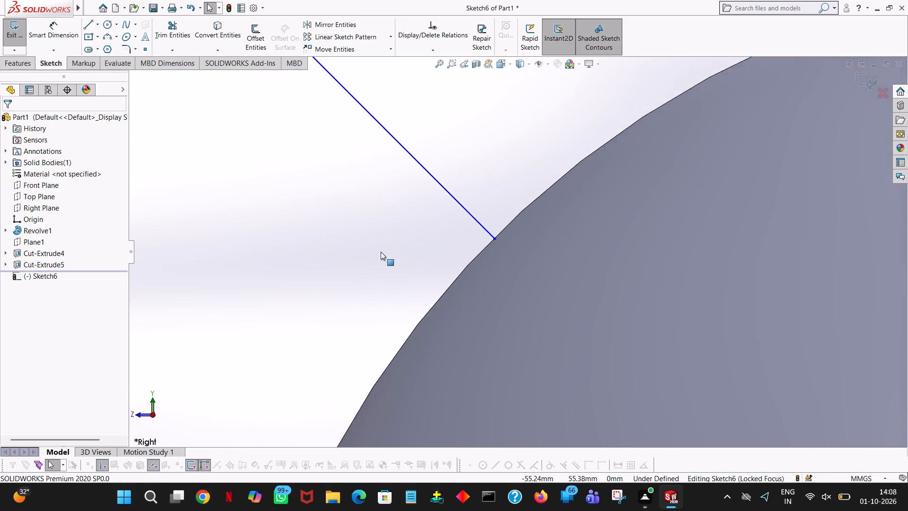
pyautogui.keyDown('ctrl'); pyautogui.scroll(10, 381, 252); pyautogui.keyUp('ctrl')
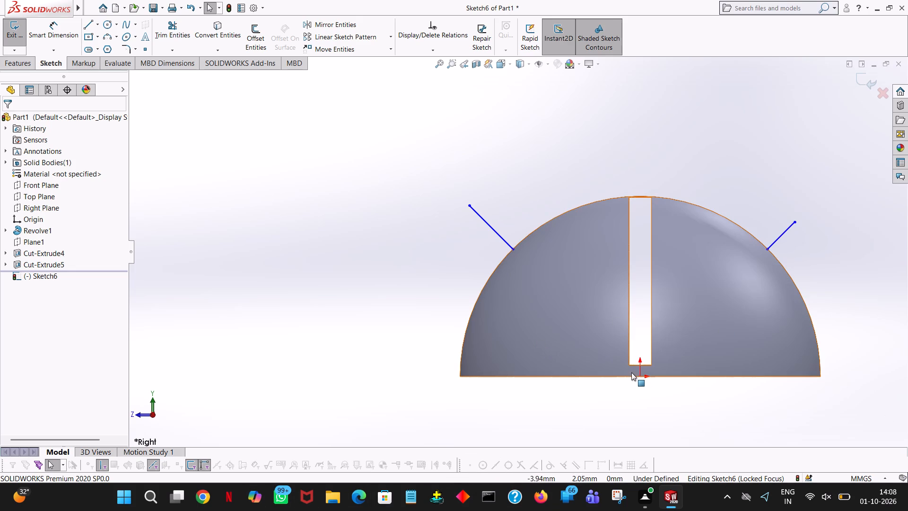
pyautogui.click(52, 31)
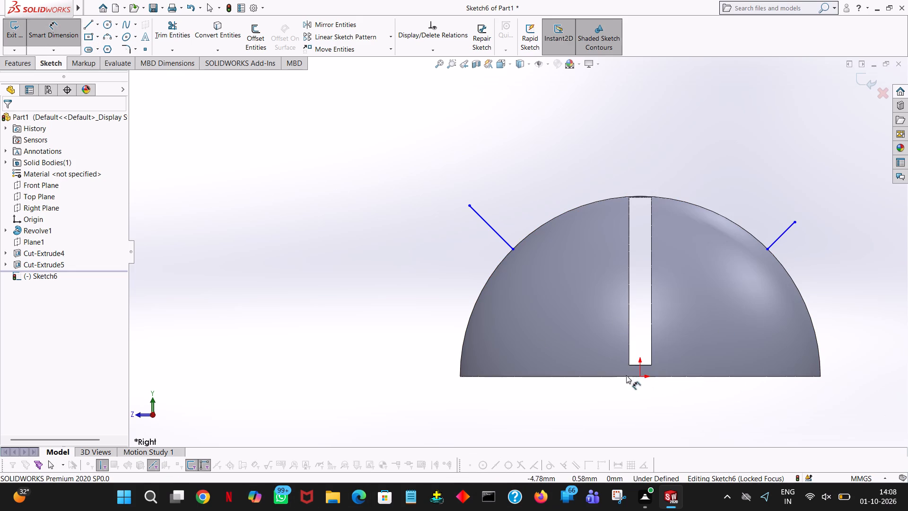
pyautogui.click(642, 374)
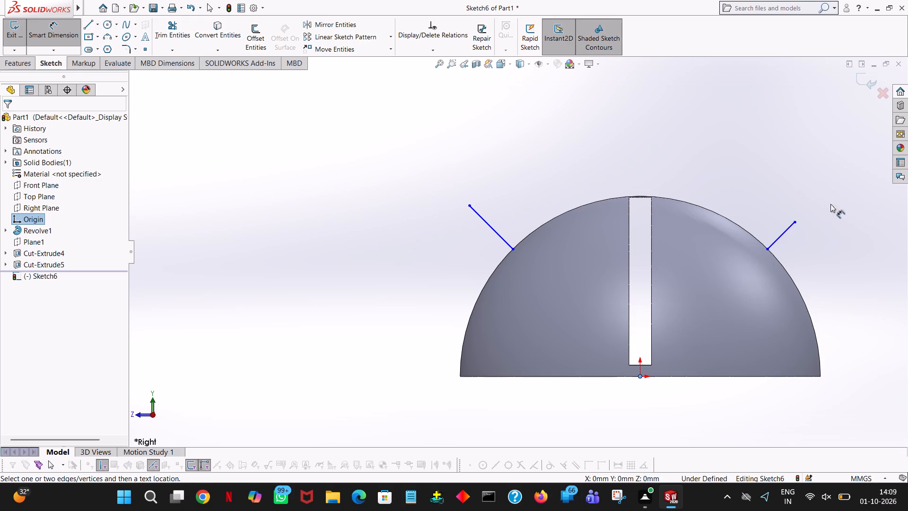
pyautogui.click(796, 223)
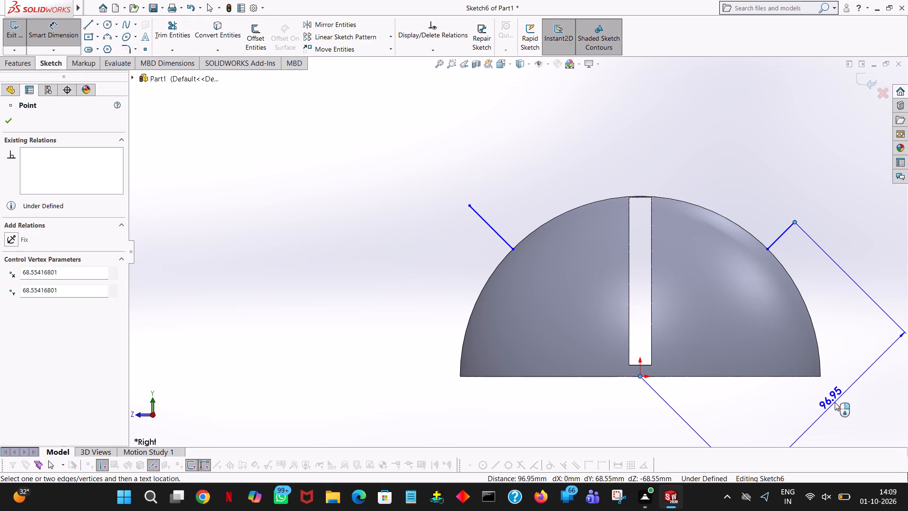
pyautogui.click(835, 402)
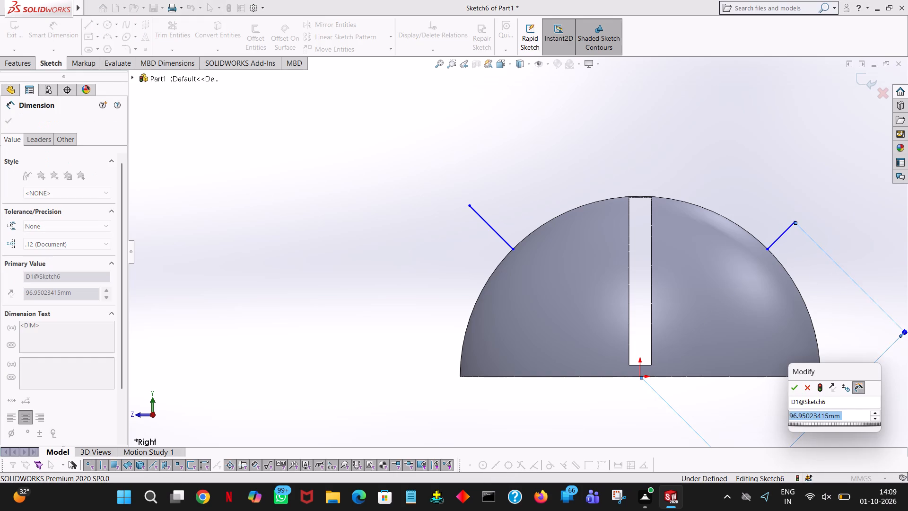
pyautogui.write('120')
pyautogui.press('Return')
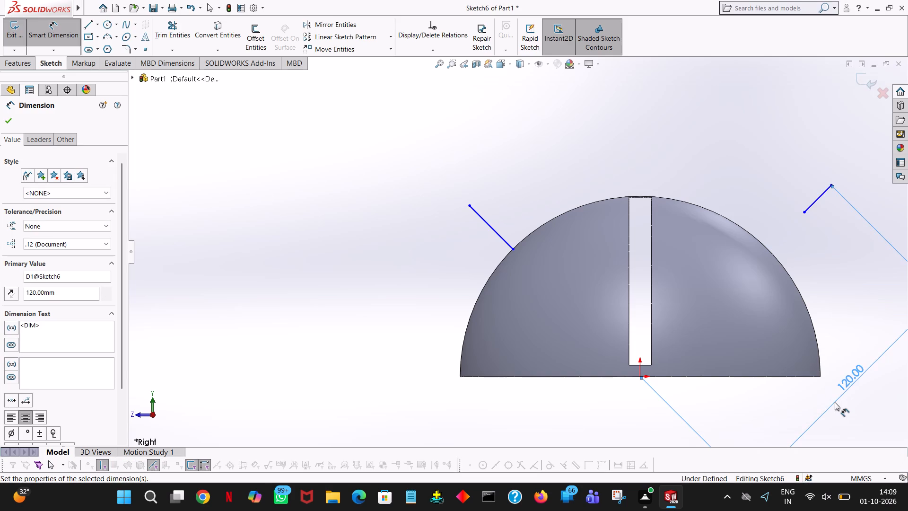
pyautogui.rightClick(835, 402)
pyautogui.click(754, 159)
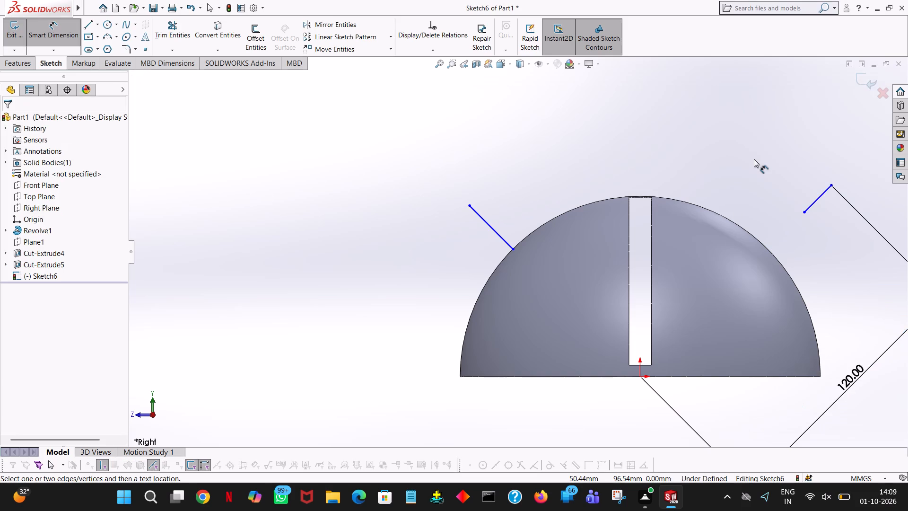
# Sketch a collinear line about 23 mm long from the 45° segment's inner end to the dome's edge, and continue it 5 mm into the dome.
pyautogui.click(89, 19)
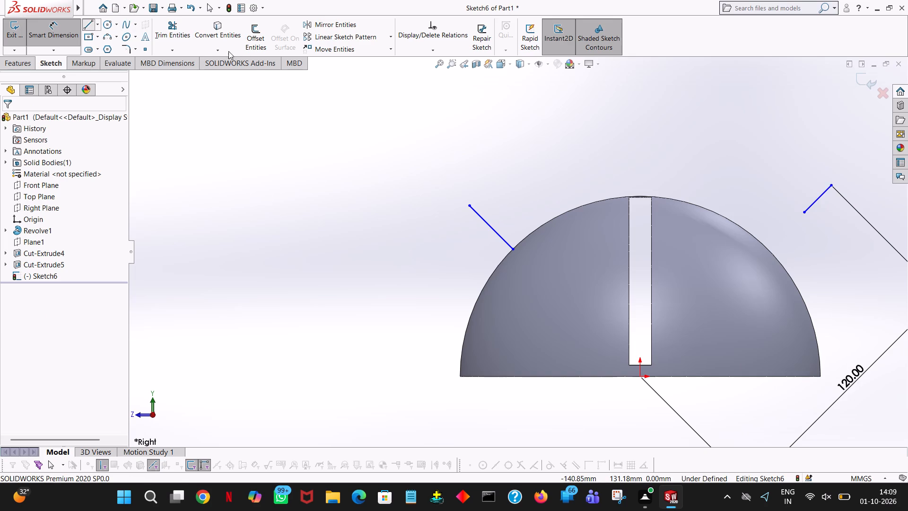
pyautogui.click(803, 212)
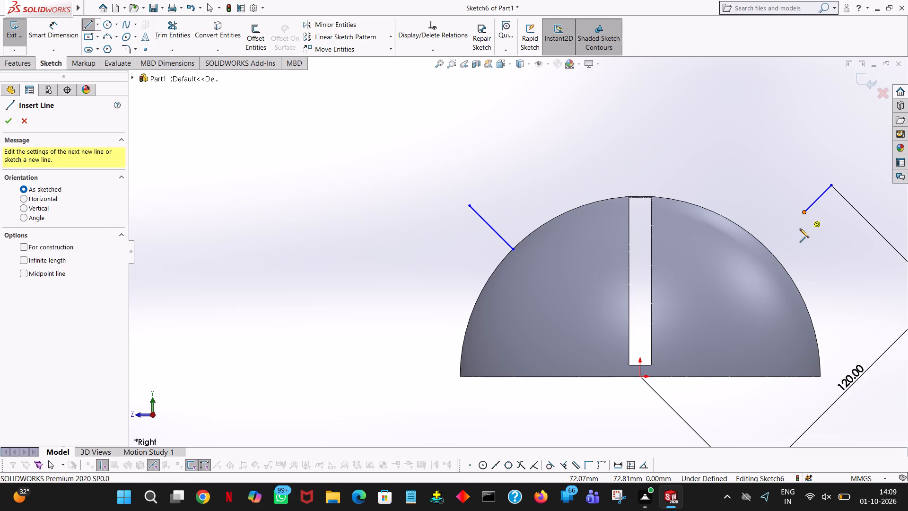
pyautogui.click(767, 248)
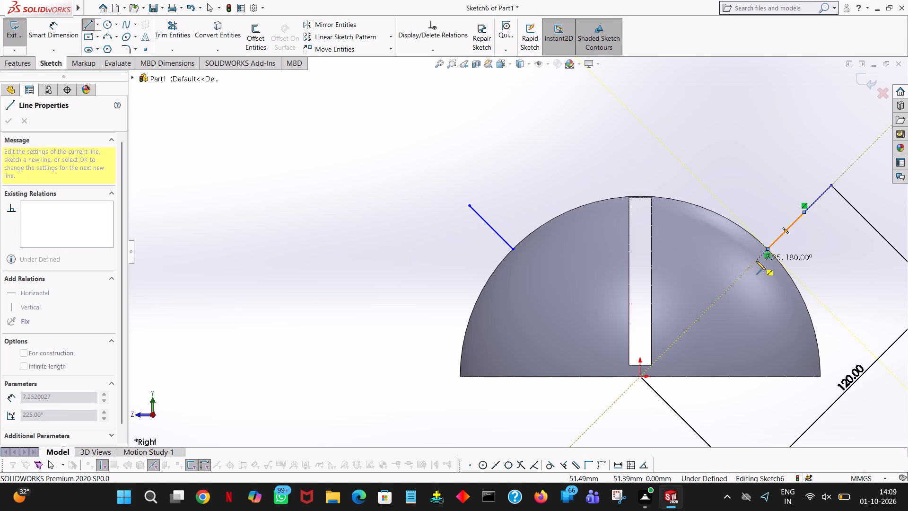
pyautogui.click(756, 261)
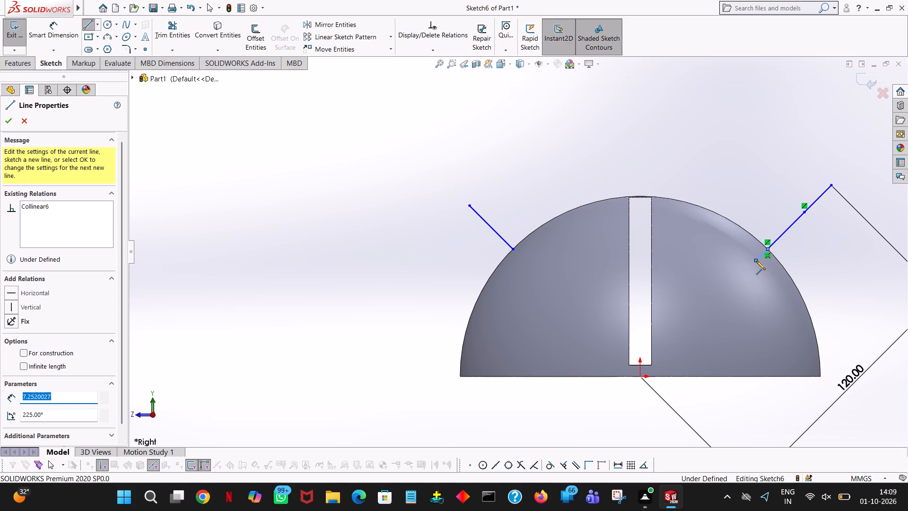
pyautogui.press('5')
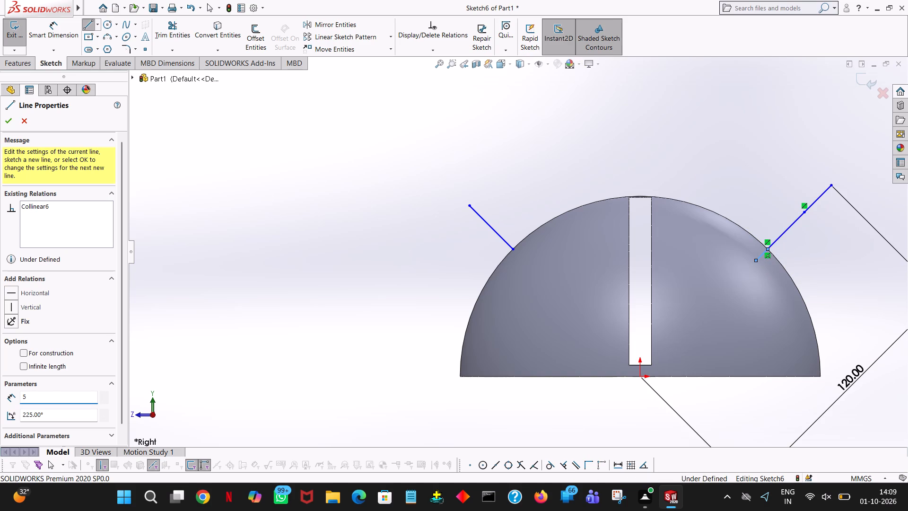
pyautogui.press('Return')
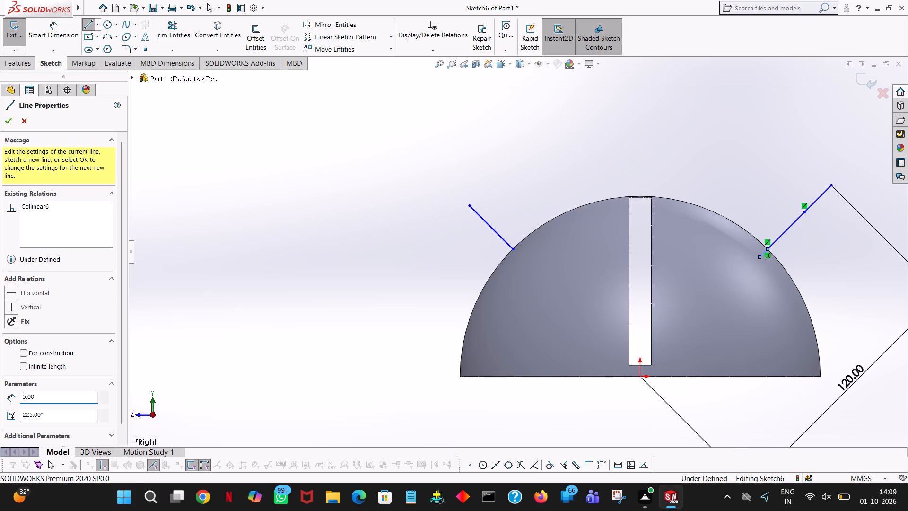
pyautogui.rightClick(756, 261)
pyautogui.click(775, 270)
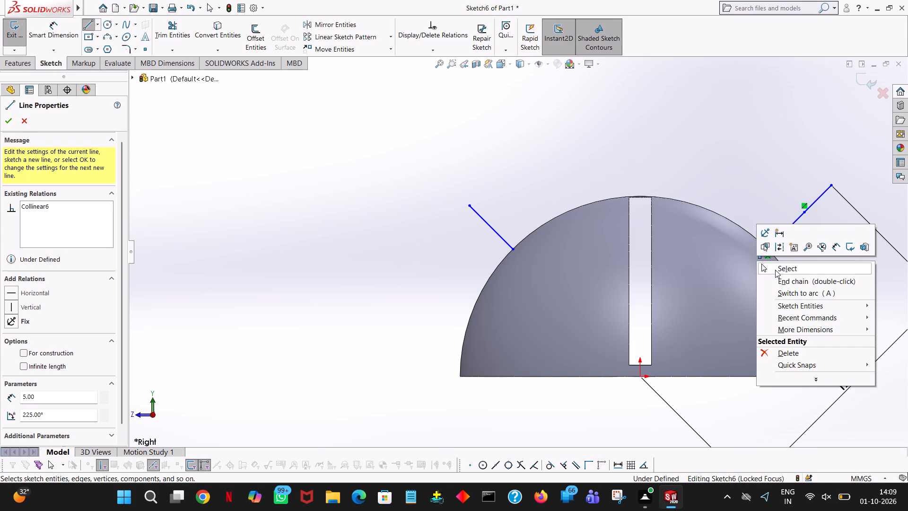
pyautogui.click(91, 23)
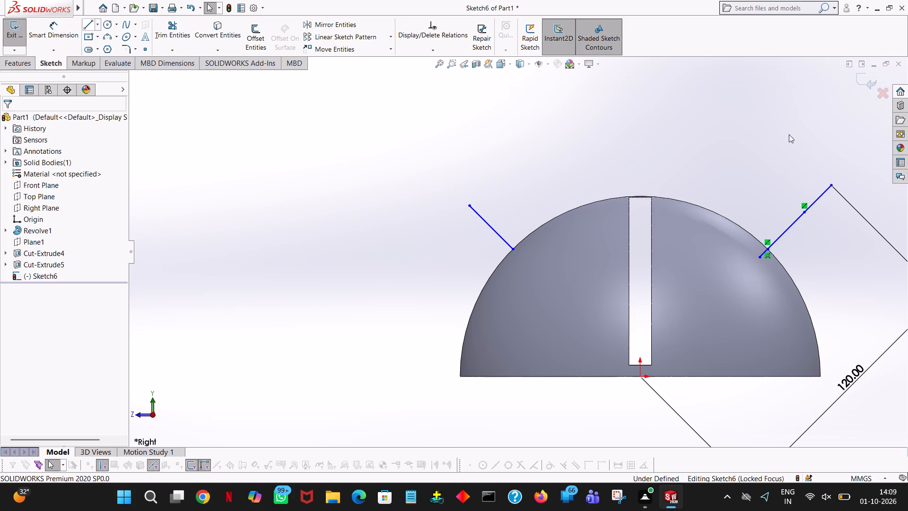
pyautogui.click(9, 115)
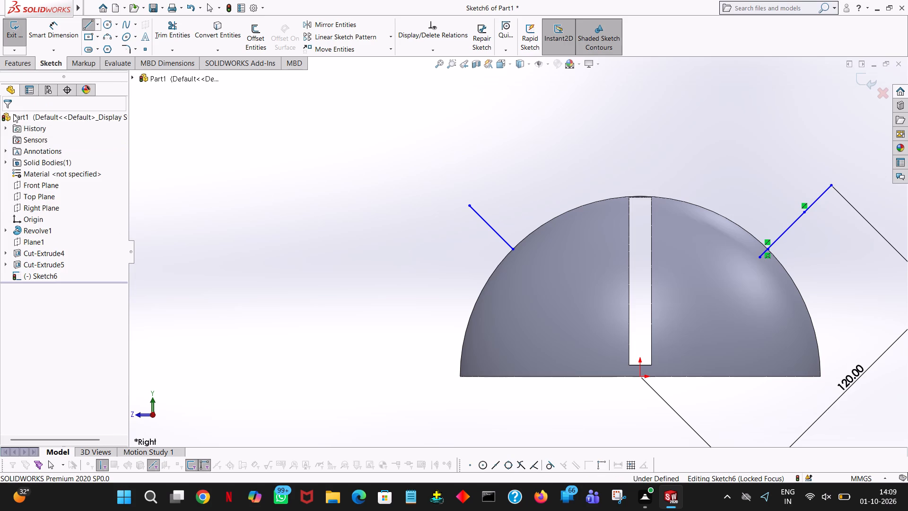
# Dimension the lengths of the middle and outer segments of the 45° line, accepting their existing values.
pyautogui.click(61, 34)
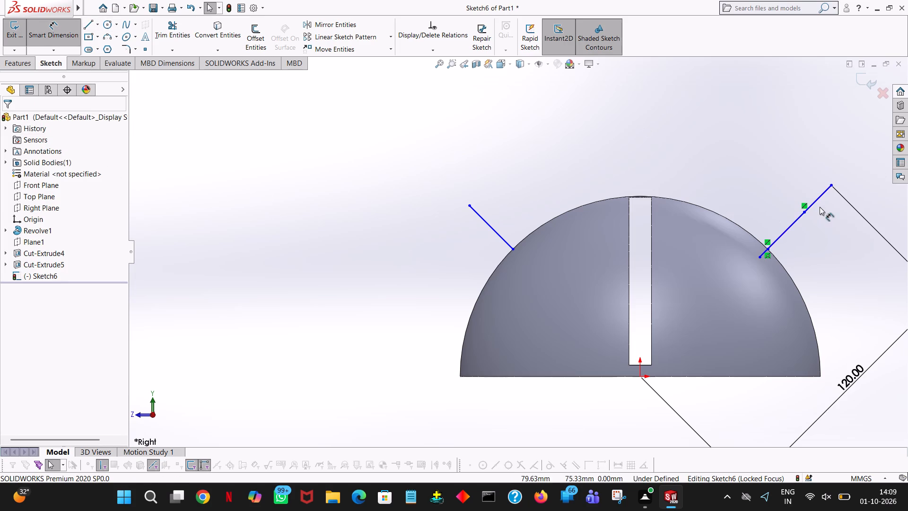
pyautogui.click(796, 222)
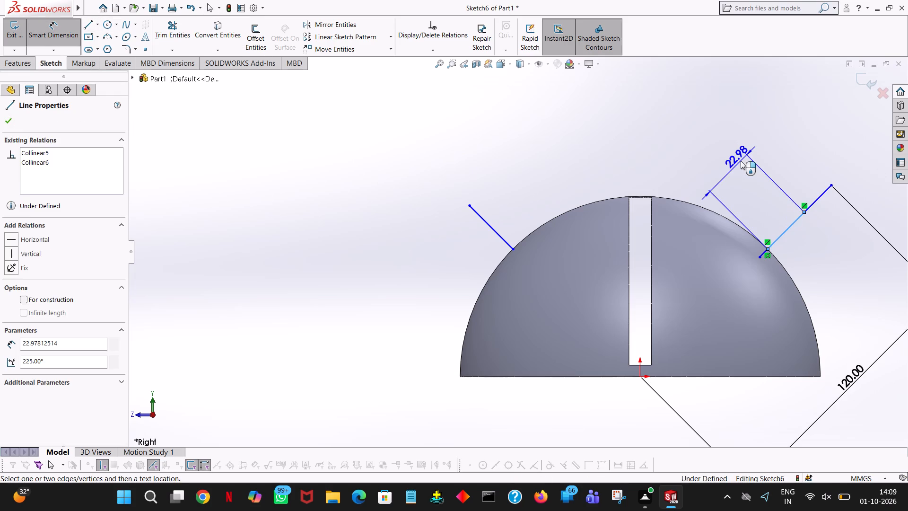
pyautogui.click(741, 161)
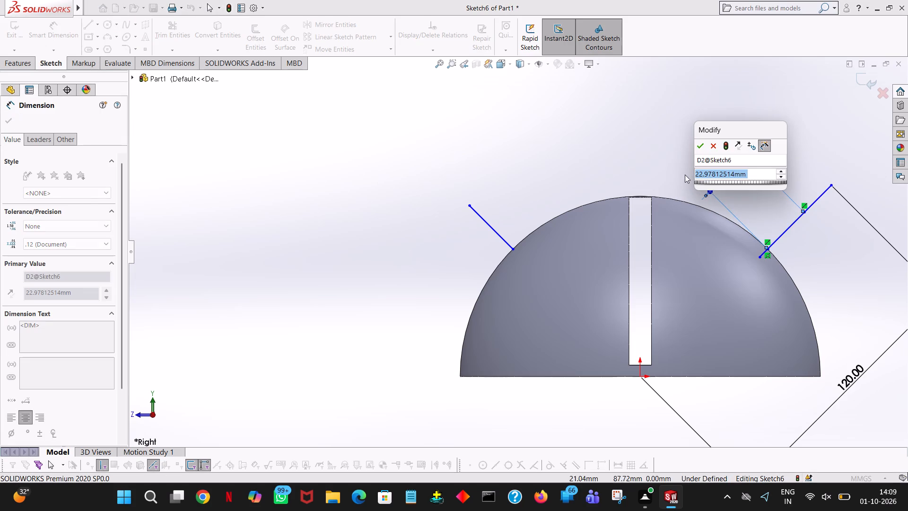
pyautogui.click(698, 150)
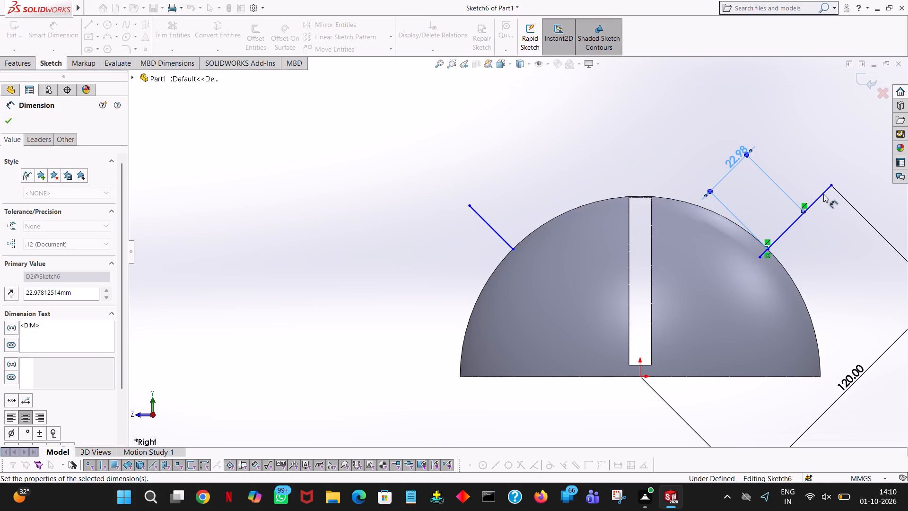
pyautogui.click(823, 194)
pyautogui.click(770, 126)
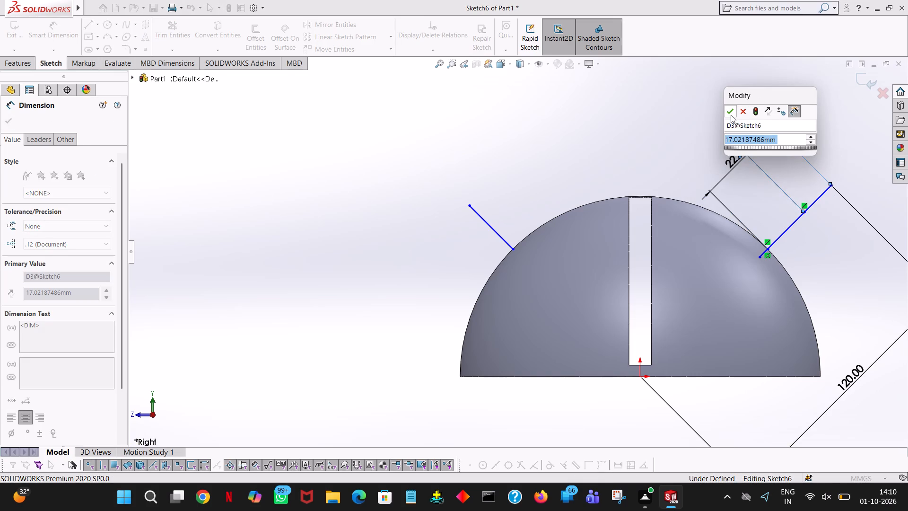
pyautogui.click(731, 115)
pyautogui.click(682, 111)
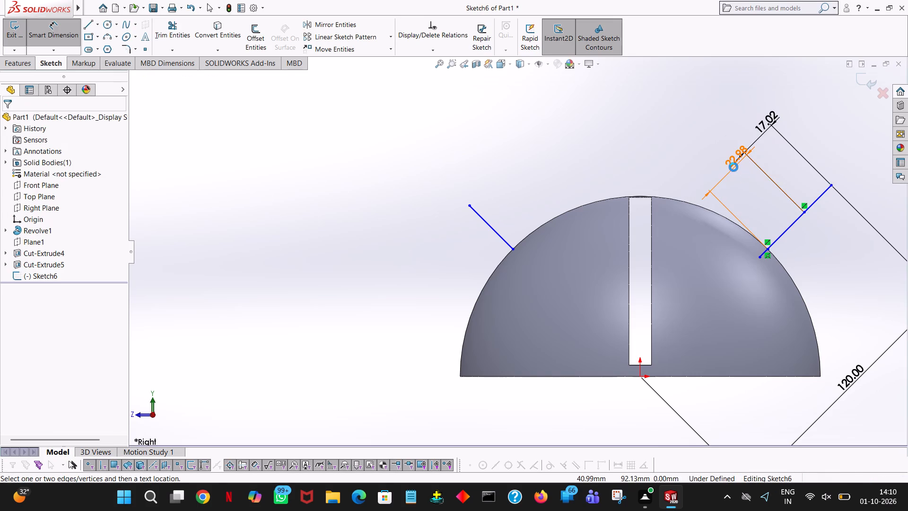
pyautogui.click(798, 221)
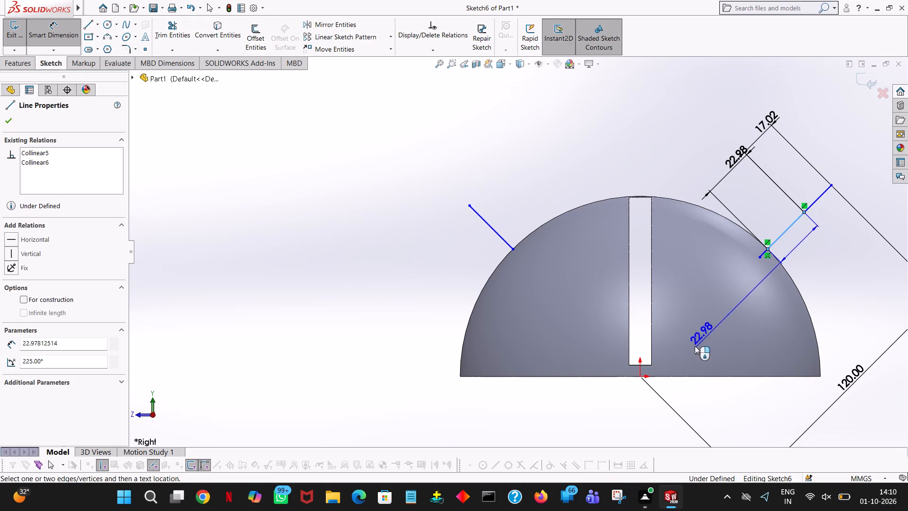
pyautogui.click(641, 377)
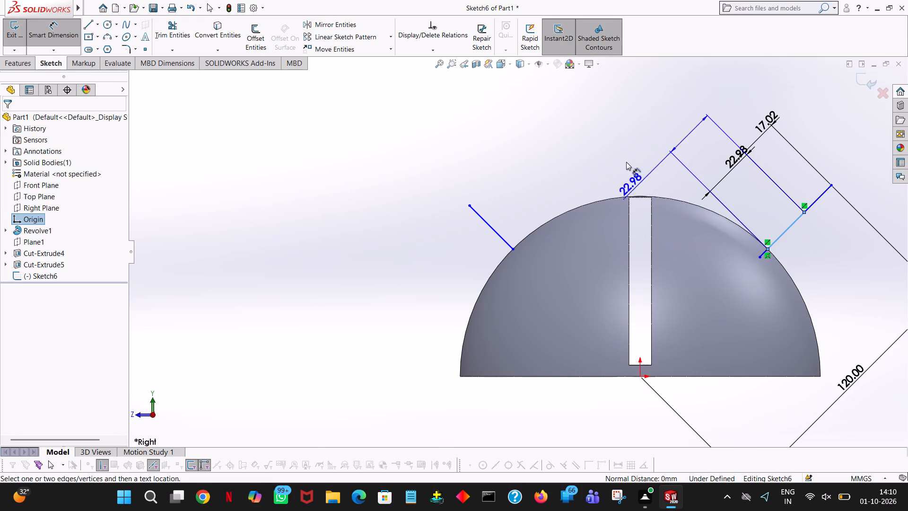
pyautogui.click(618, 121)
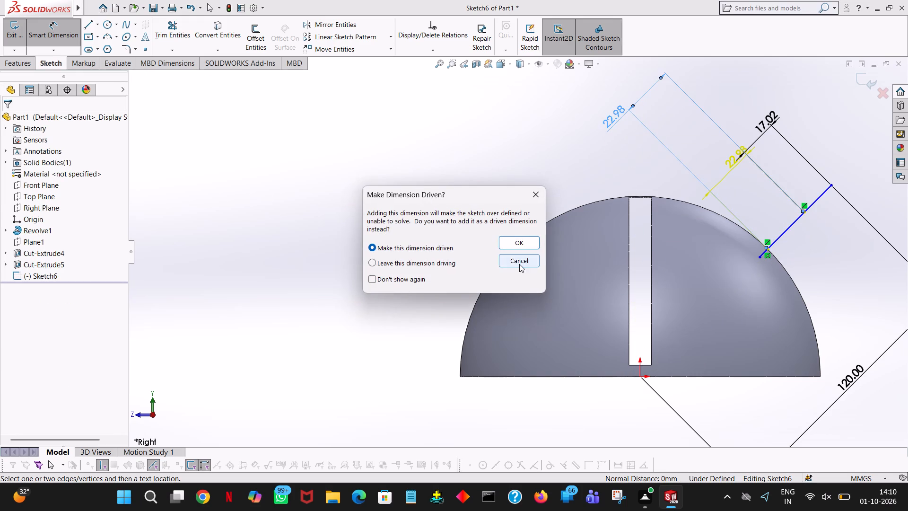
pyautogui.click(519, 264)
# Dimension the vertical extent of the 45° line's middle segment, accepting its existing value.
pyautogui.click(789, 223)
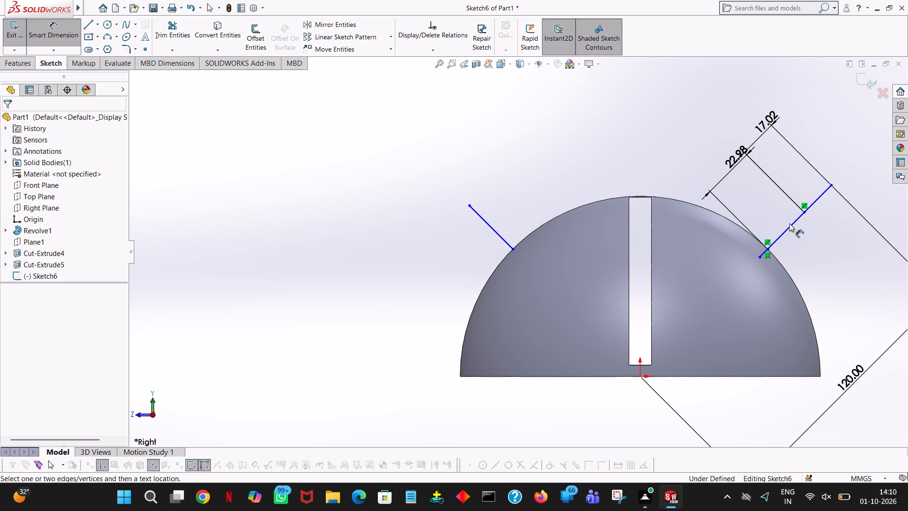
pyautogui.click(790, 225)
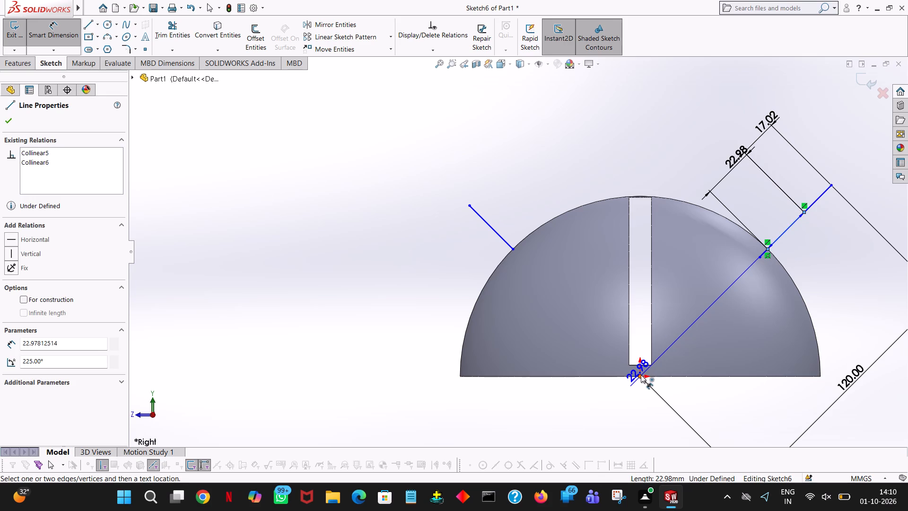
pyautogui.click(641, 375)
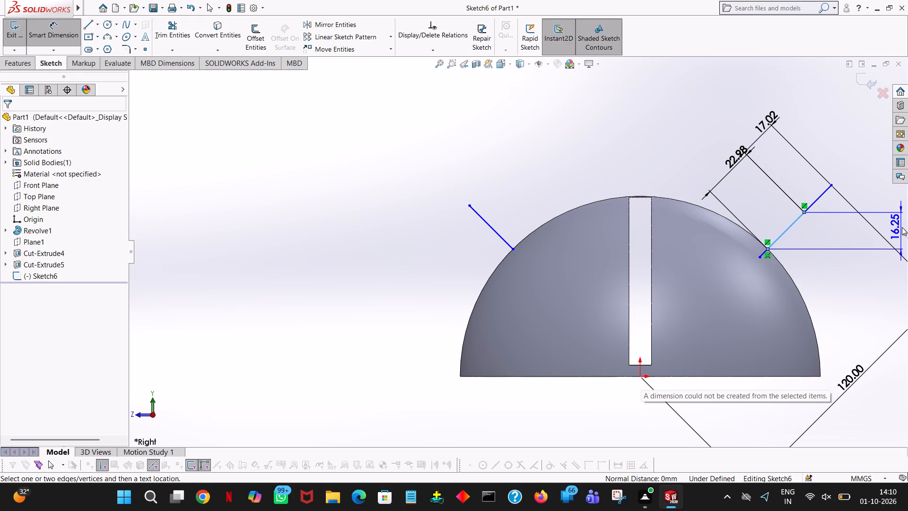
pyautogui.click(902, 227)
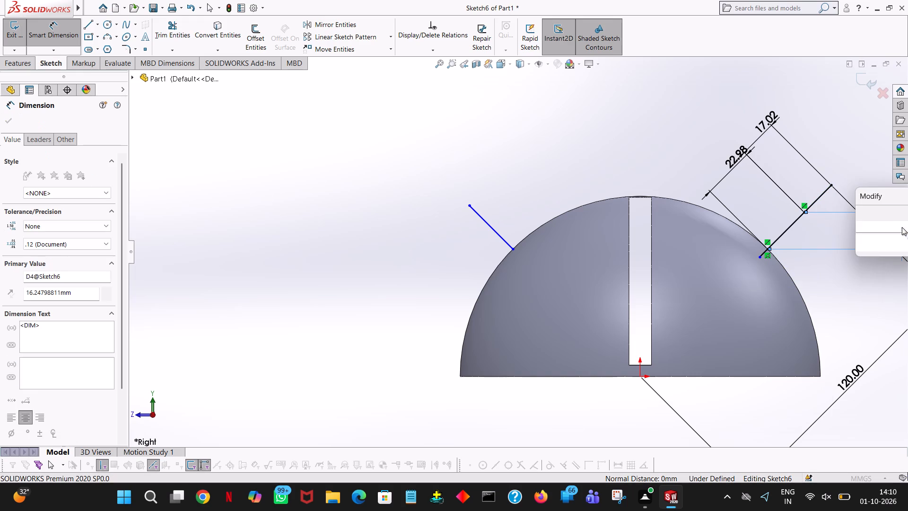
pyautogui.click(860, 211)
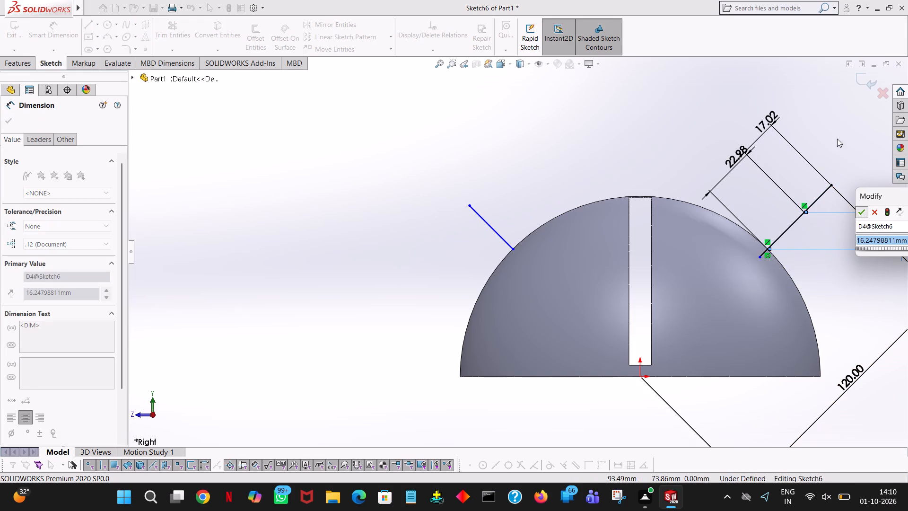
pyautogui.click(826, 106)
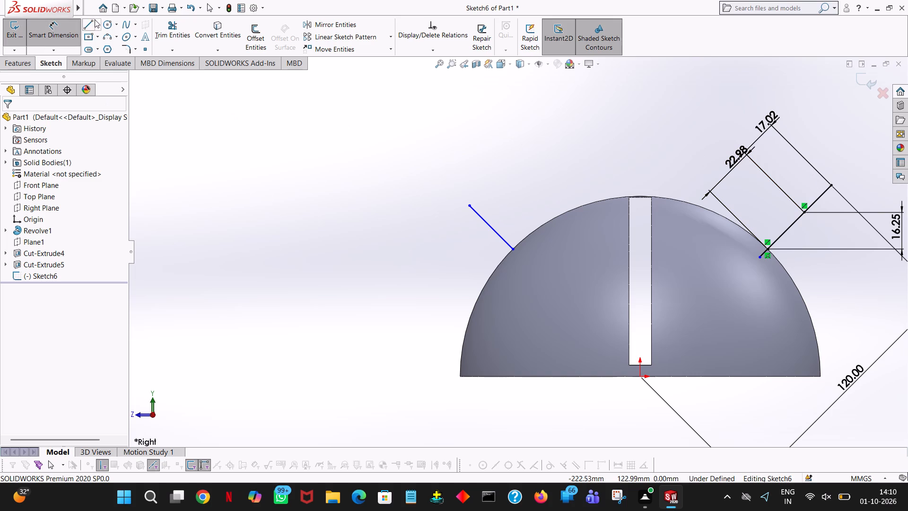
# Sketch a 30 mm line perpendicular to the 45° line, running downward from its outer end.
pyautogui.click(81, 27)
pyautogui.click(83, 27)
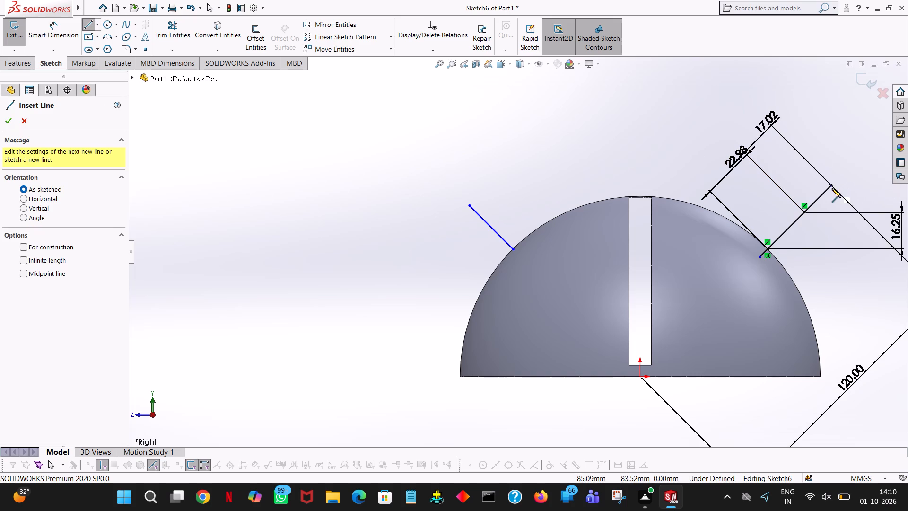
pyautogui.click(833, 184)
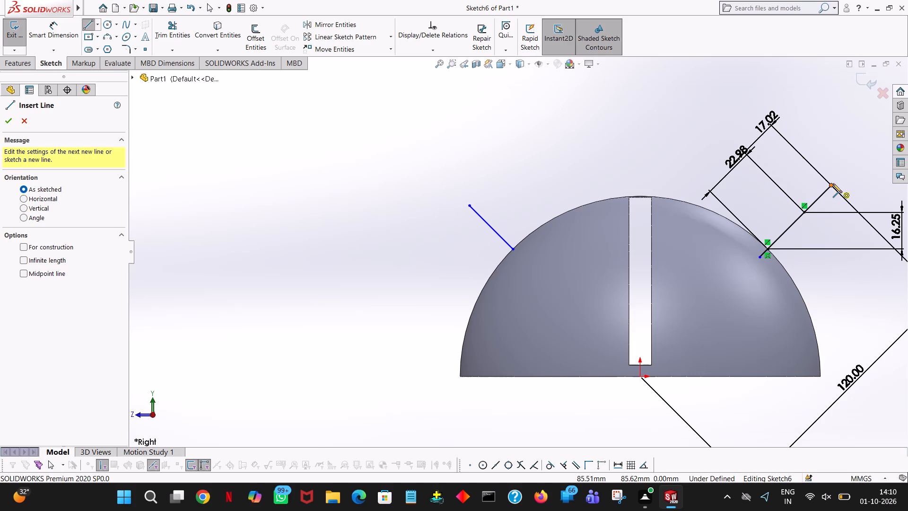
pyautogui.click(877, 229)
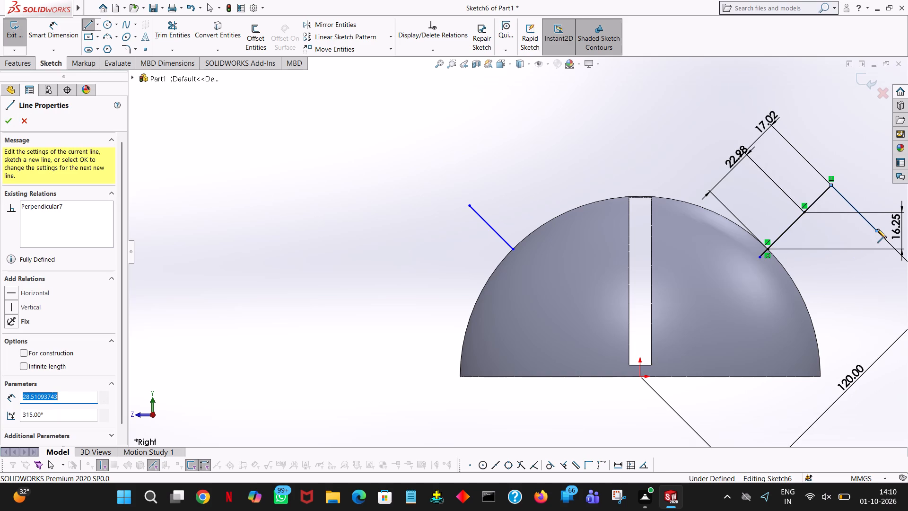
pyautogui.write('30')
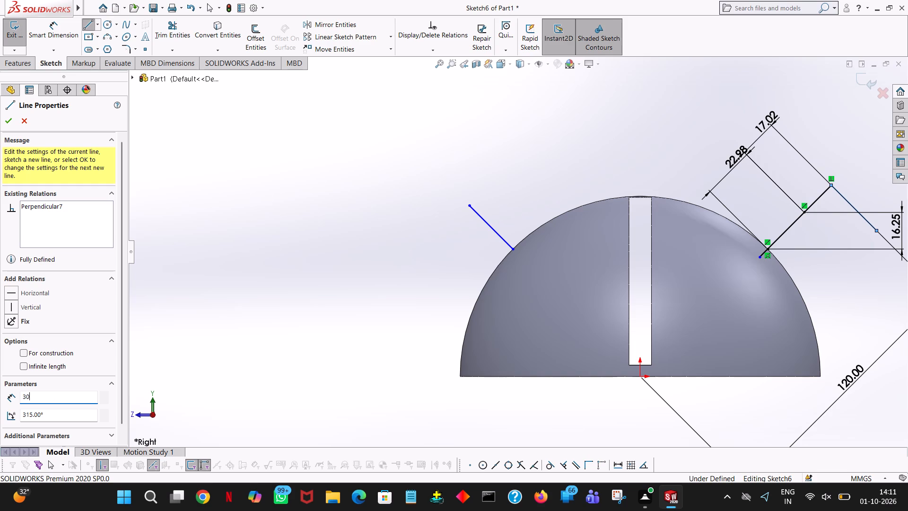
pyautogui.press('Return')
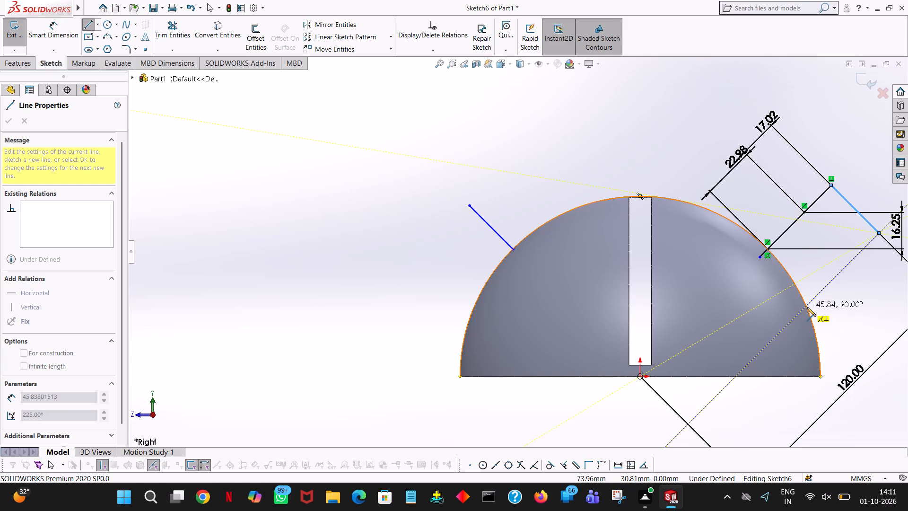
# Sketch a perpendicular line about 46 mm long from the 30 mm line's free end to the dome's edge, and continue it 5 mm into the dome.
pyautogui.click(807, 307)
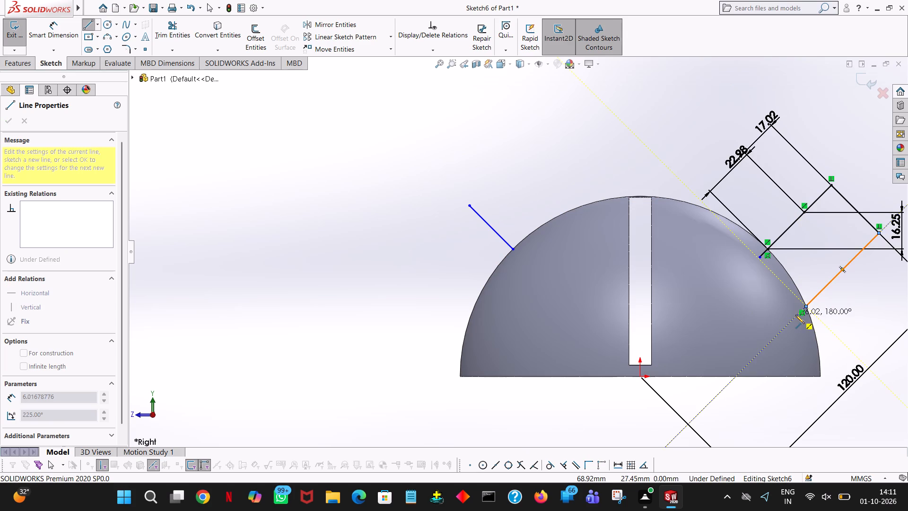
pyautogui.click(795, 315)
pyautogui.press('5')
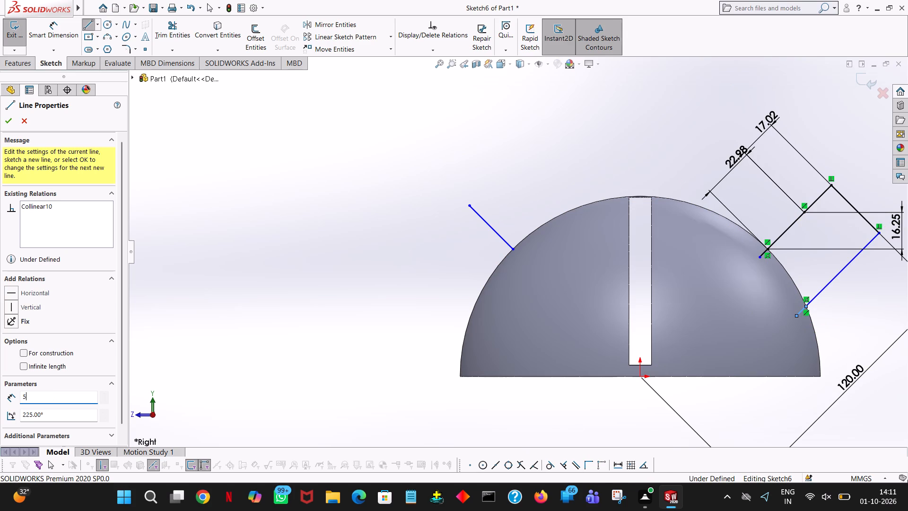
pyautogui.press('Return')
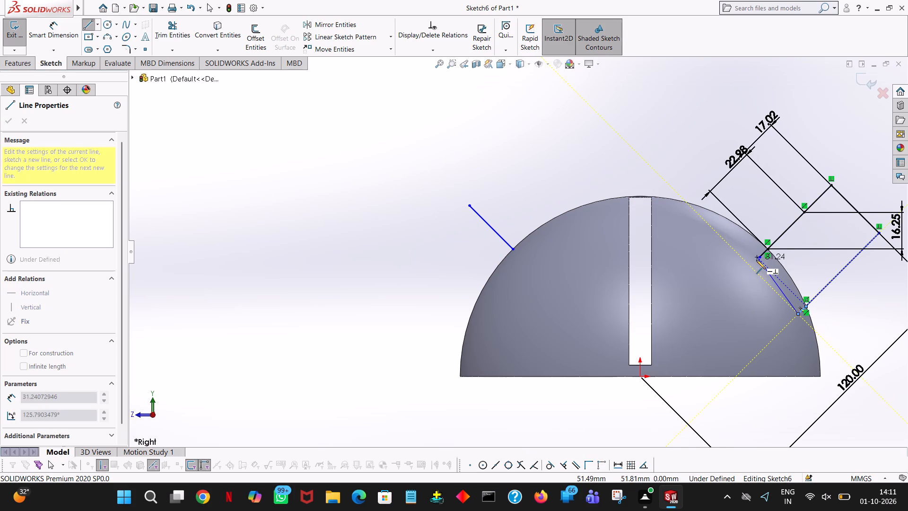
# Close the profile inside the dome with a line about 31 mm long to the 45° line's inner end.
pyautogui.click(760, 258)
pyautogui.rightClick(760, 258)
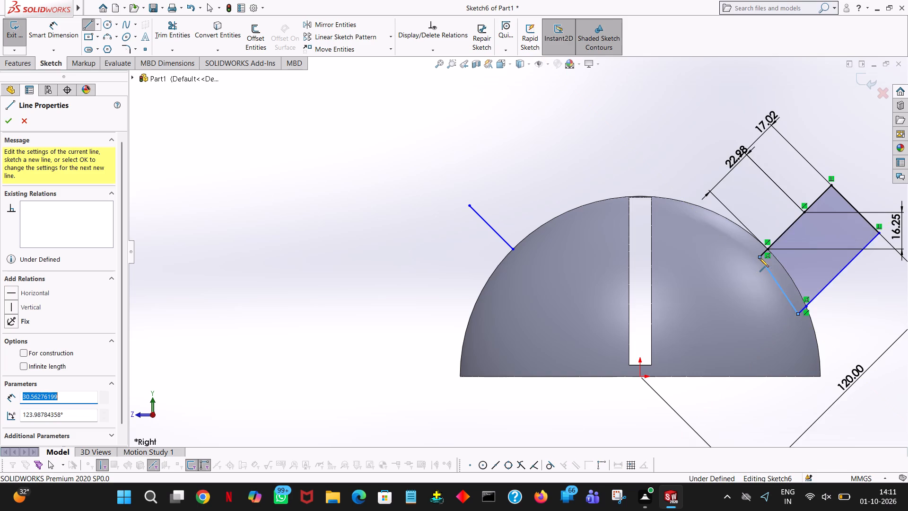
pyautogui.click(776, 268)
pyautogui.click(828, 91)
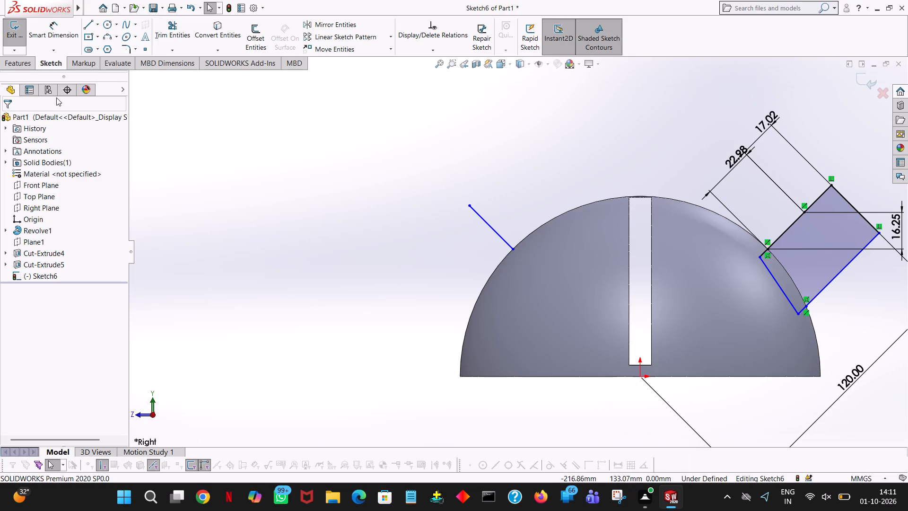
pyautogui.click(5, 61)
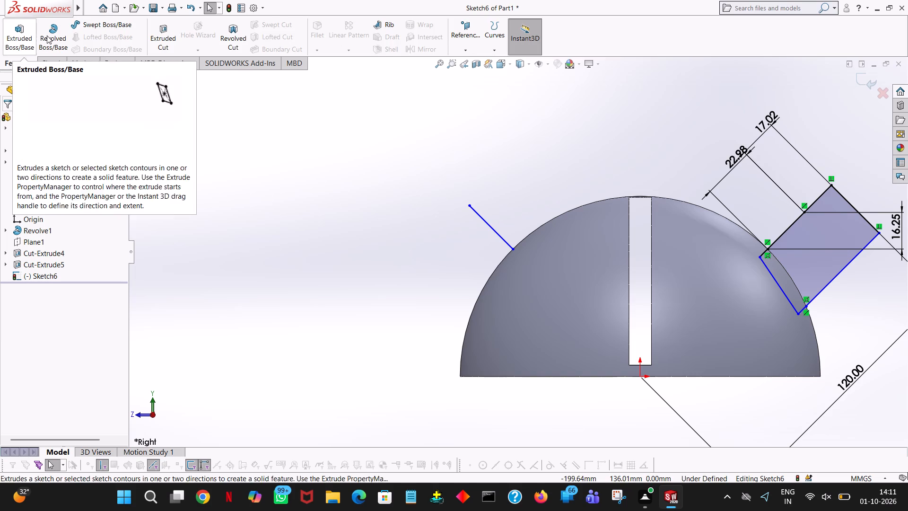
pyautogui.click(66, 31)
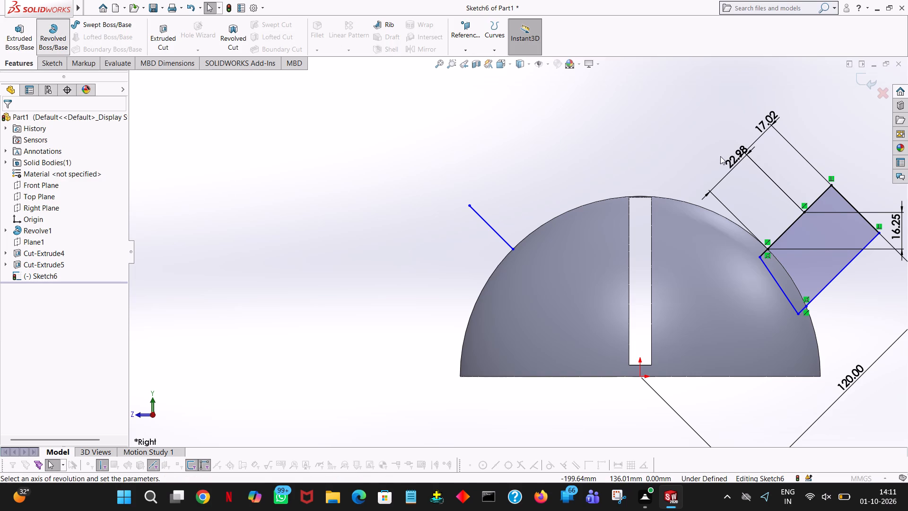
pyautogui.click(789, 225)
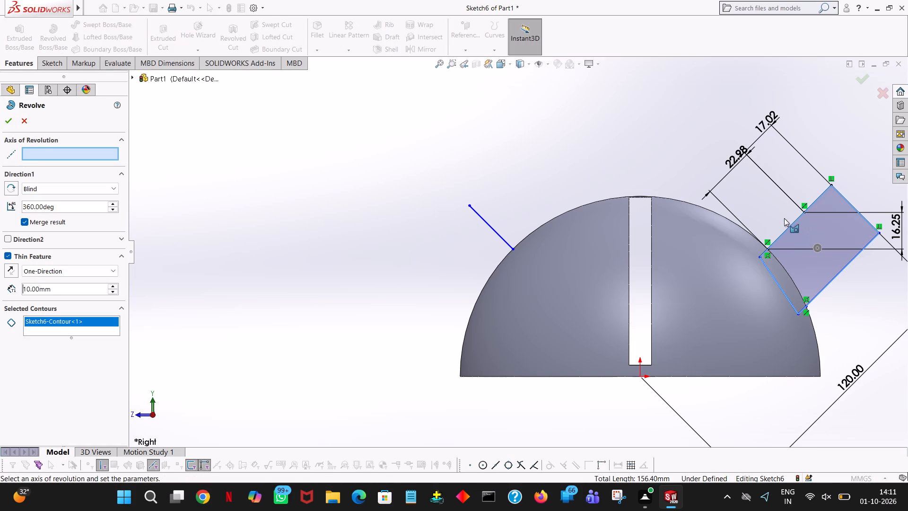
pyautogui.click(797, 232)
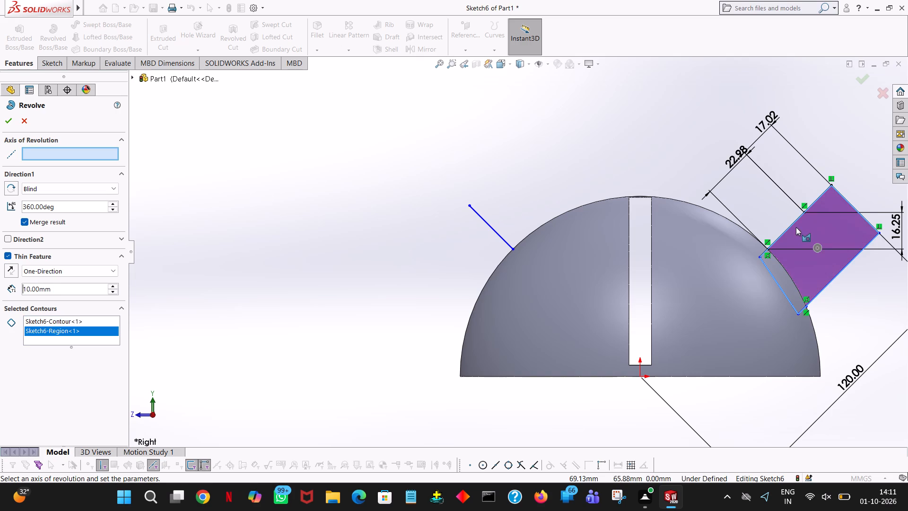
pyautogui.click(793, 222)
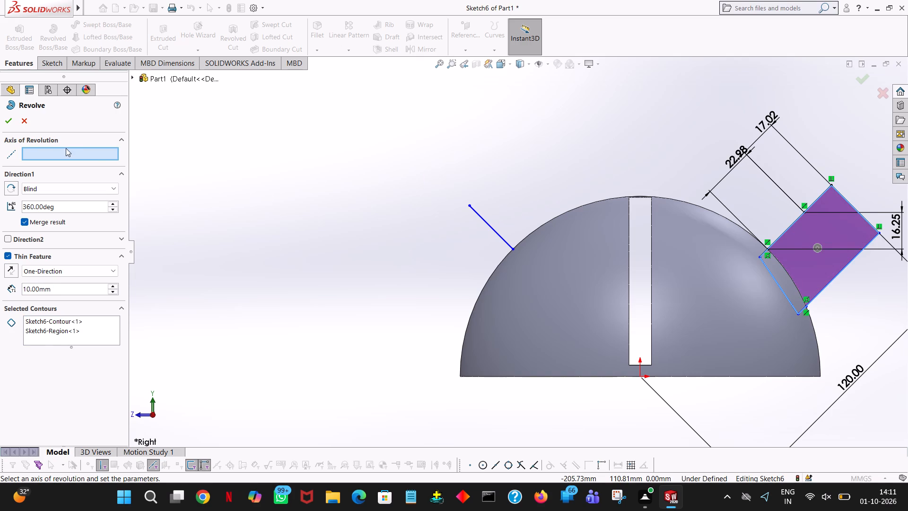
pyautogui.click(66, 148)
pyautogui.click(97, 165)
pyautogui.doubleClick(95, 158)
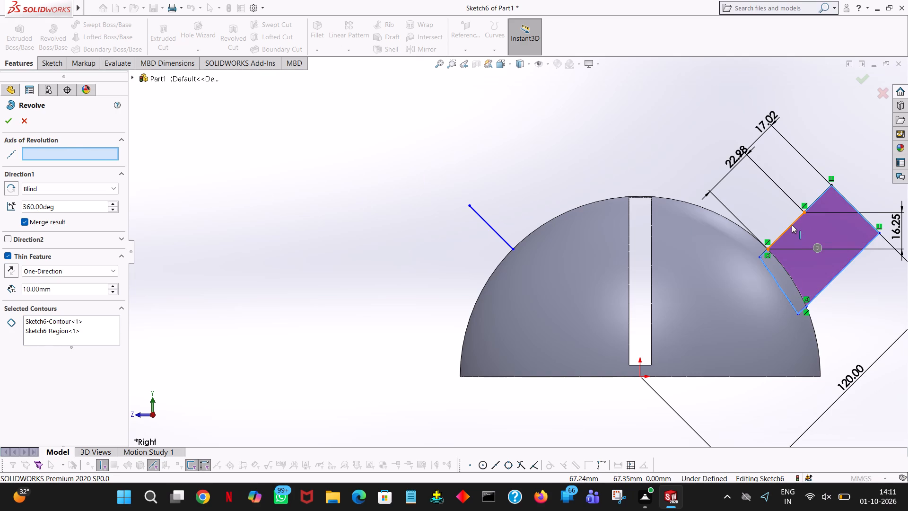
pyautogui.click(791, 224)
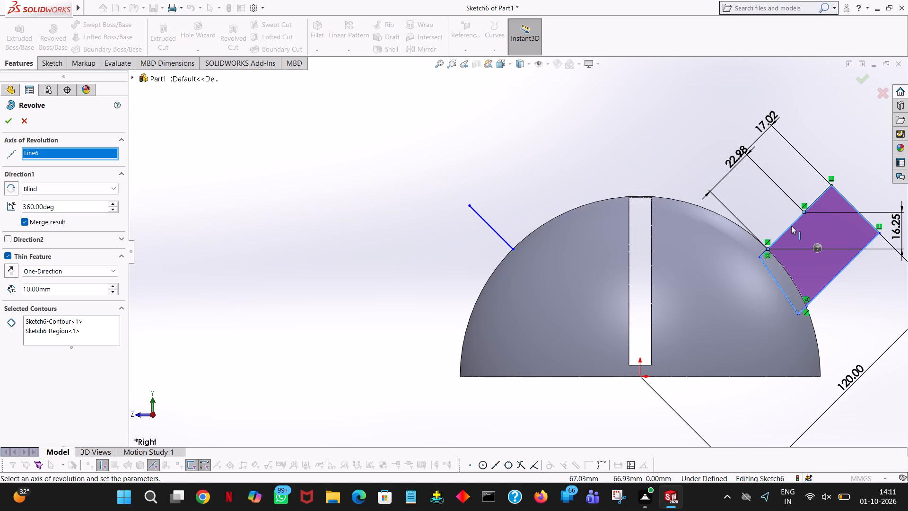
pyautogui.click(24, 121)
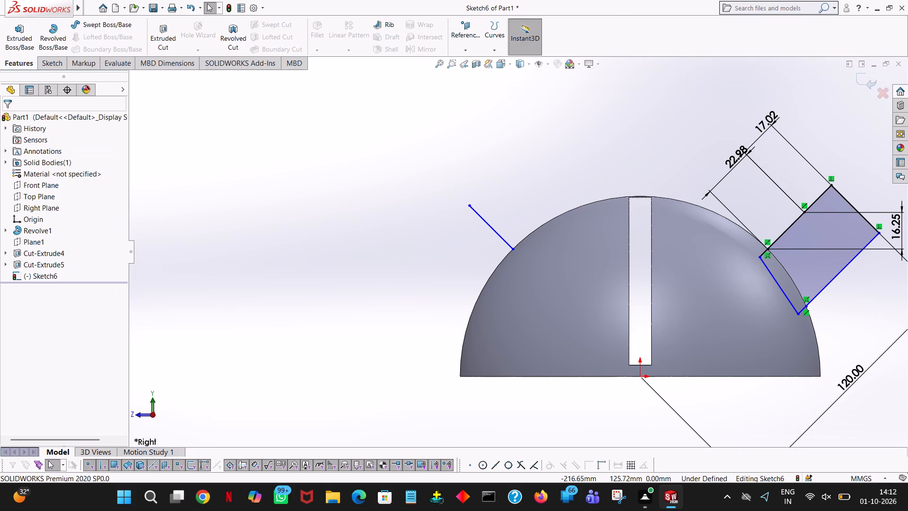
# Trim away the middle, outer and inner segments of the 45° line forming the profile's upper side.
pyautogui.click(56, 66)
pyautogui.click(166, 37)
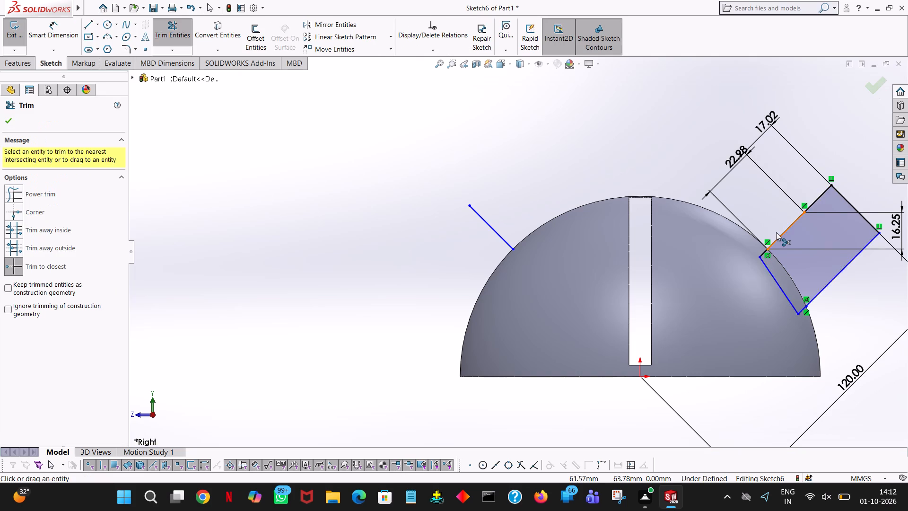
pyautogui.click(782, 233)
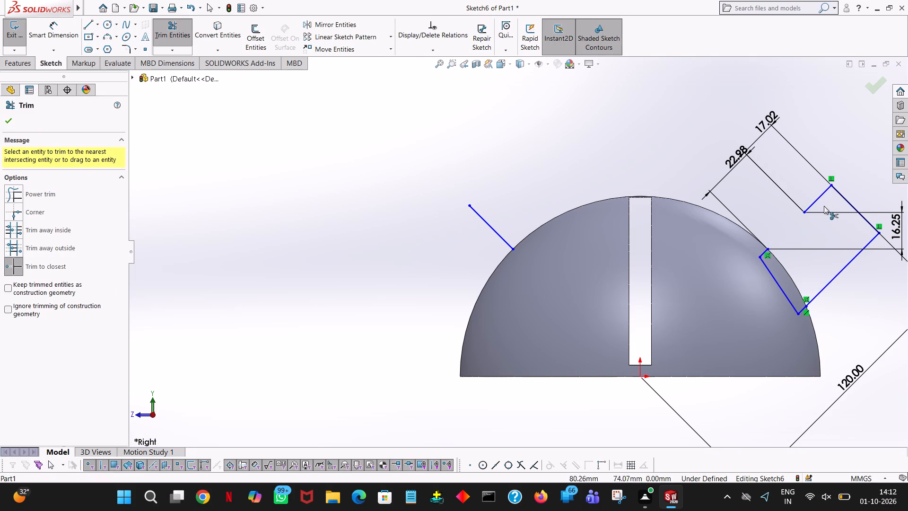
pyautogui.click(821, 195)
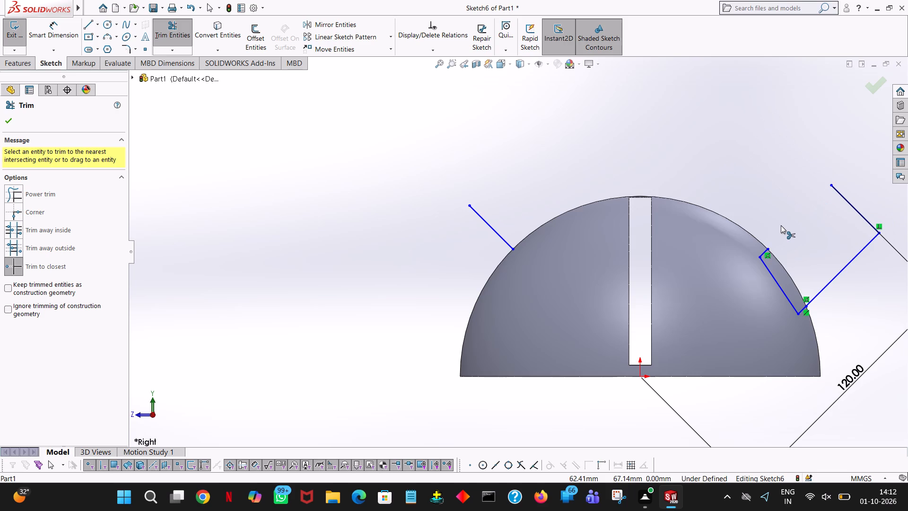
pyautogui.keyDown('ctrl'); pyautogui.scroll(-5, 781, 225); pyautogui.keyUp('ctrl')
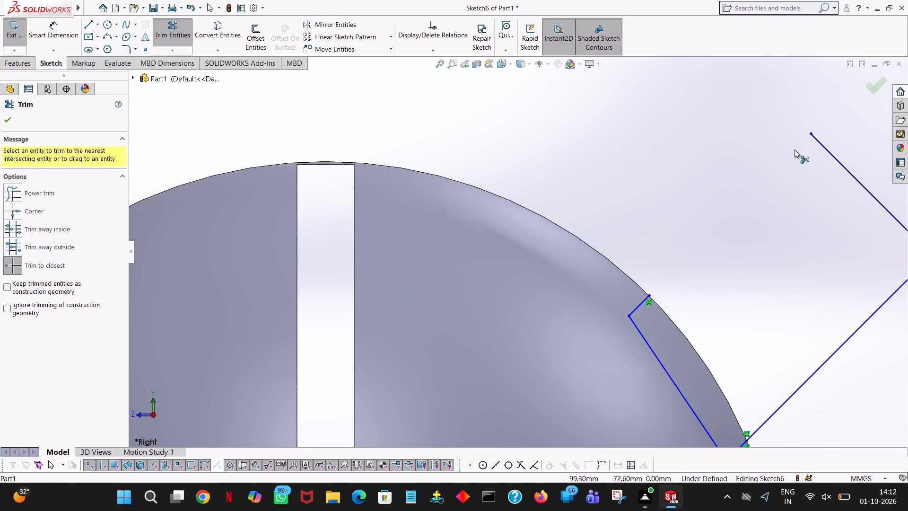
pyautogui.click(639, 303)
pyautogui.click(8, 122)
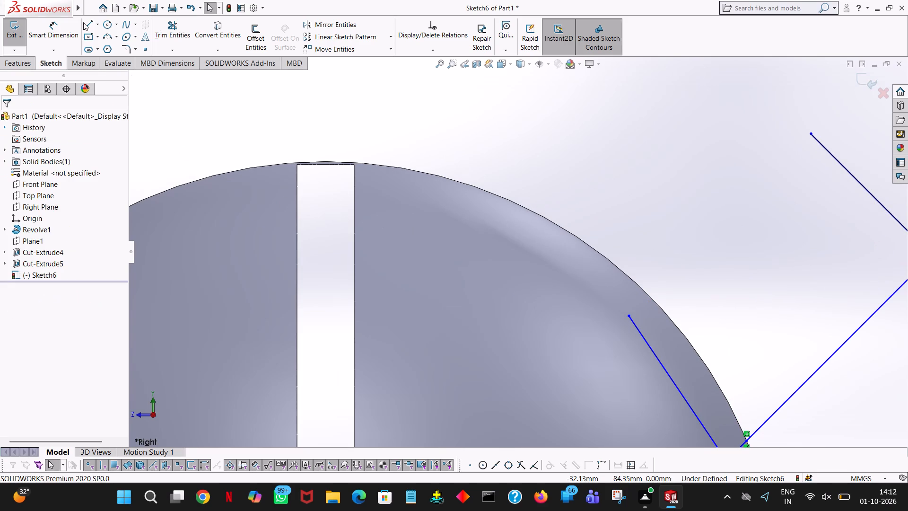
# Sketch a single 45 mm line from the profile's inner corner to its outer corner, closing the upper side.
pyautogui.click(83, 19)
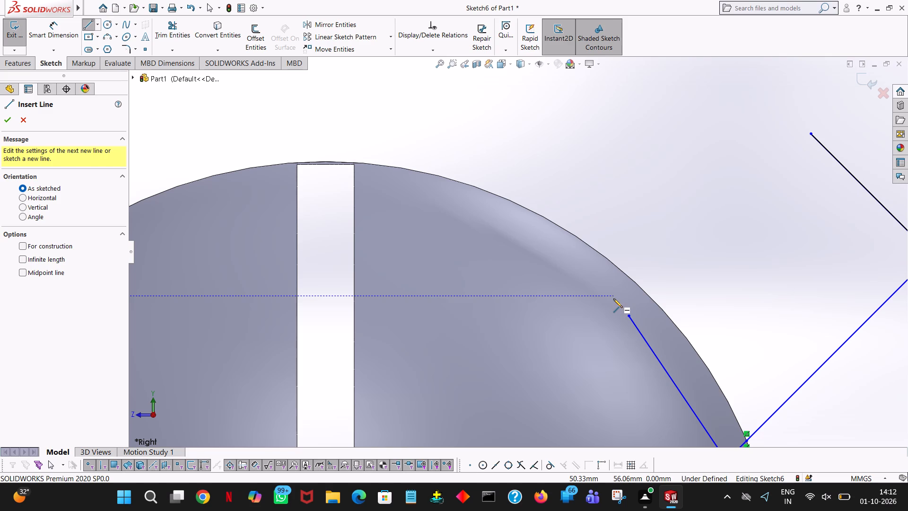
pyautogui.click(629, 317)
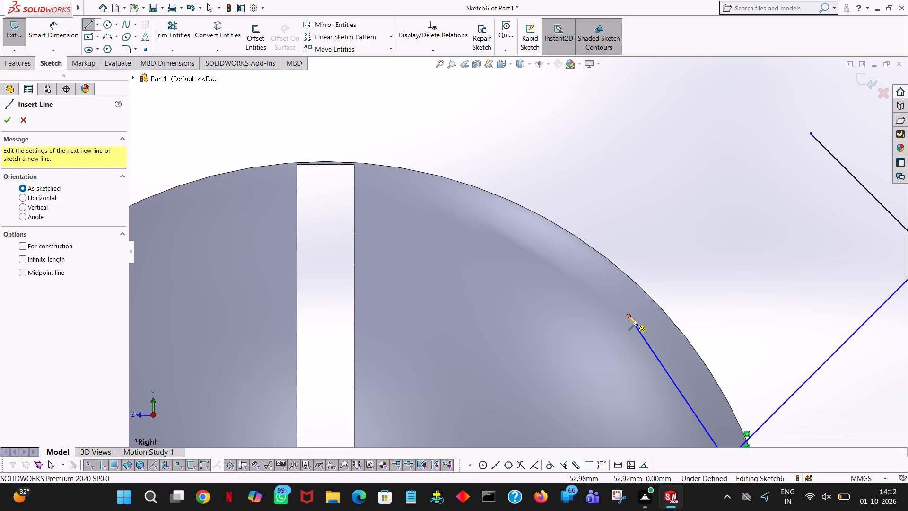
pyautogui.click(812, 132)
pyautogui.rightClick(812, 132)
pyautogui.click(830, 140)
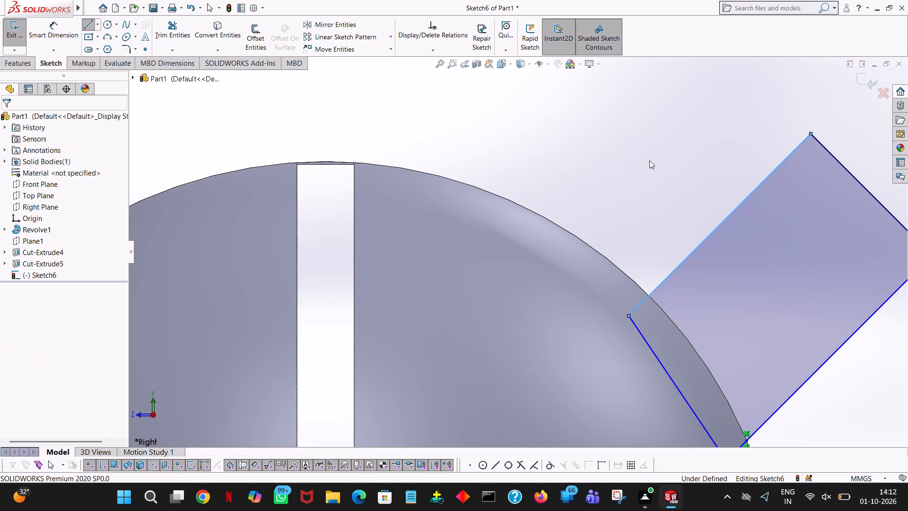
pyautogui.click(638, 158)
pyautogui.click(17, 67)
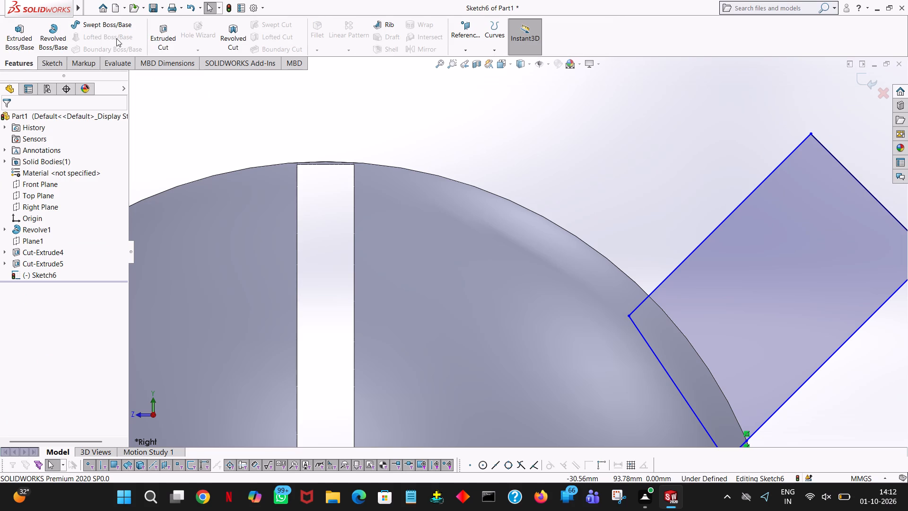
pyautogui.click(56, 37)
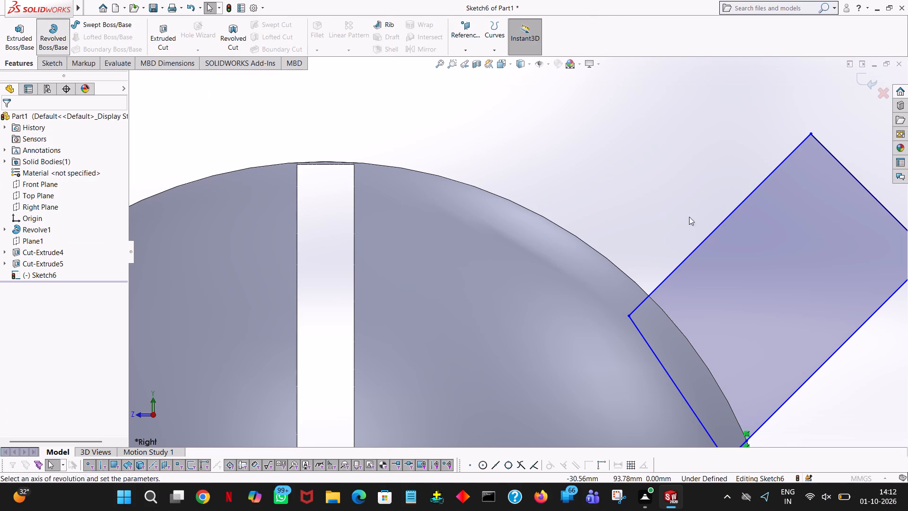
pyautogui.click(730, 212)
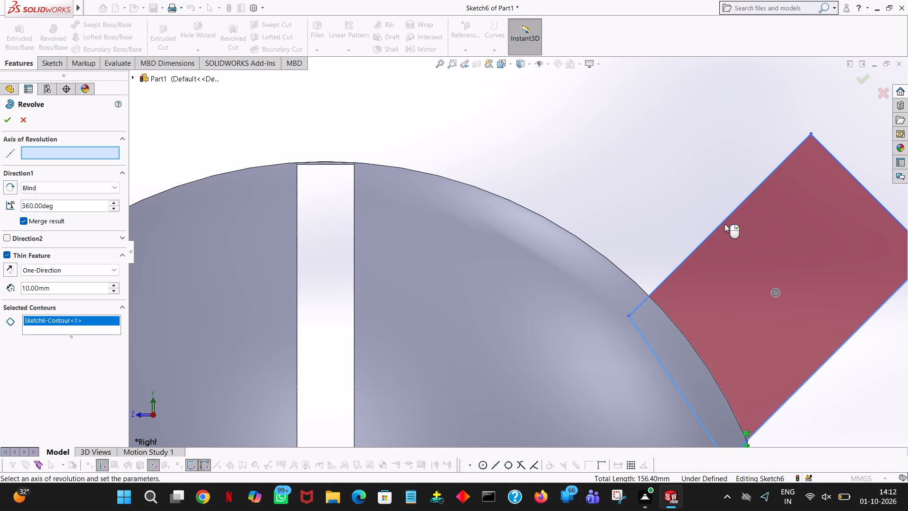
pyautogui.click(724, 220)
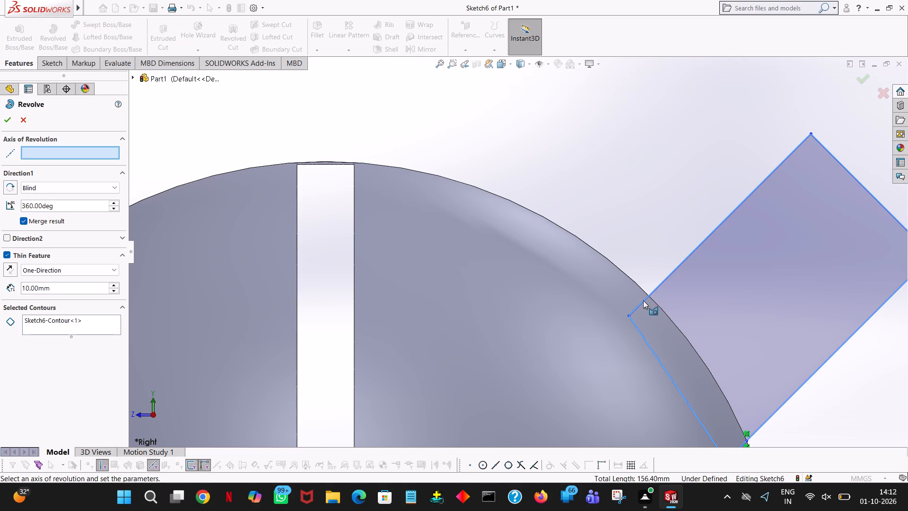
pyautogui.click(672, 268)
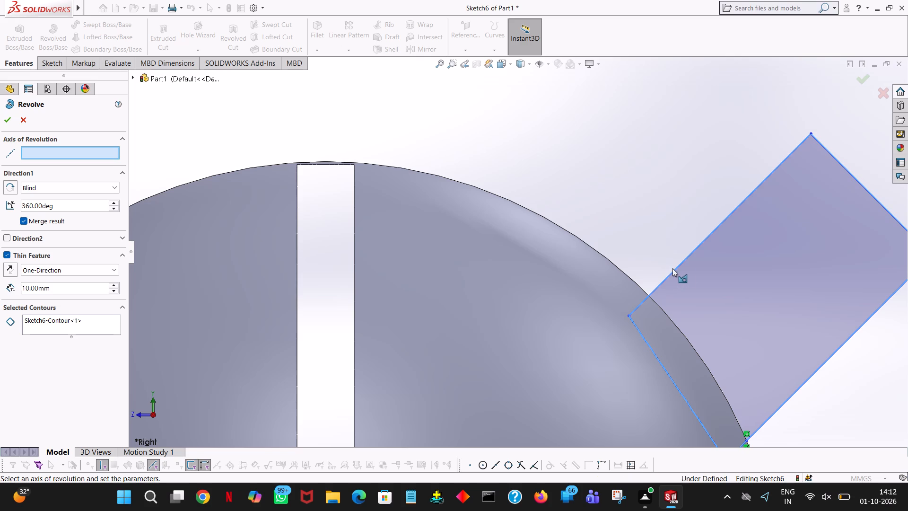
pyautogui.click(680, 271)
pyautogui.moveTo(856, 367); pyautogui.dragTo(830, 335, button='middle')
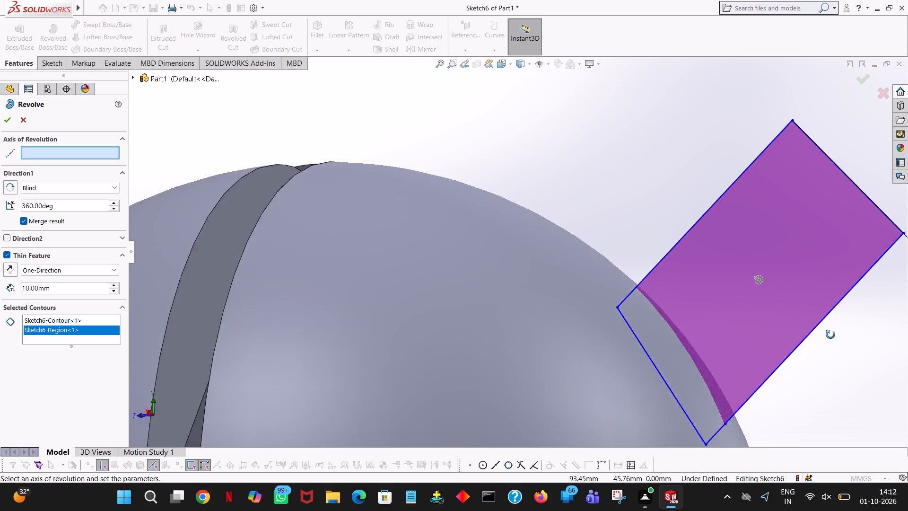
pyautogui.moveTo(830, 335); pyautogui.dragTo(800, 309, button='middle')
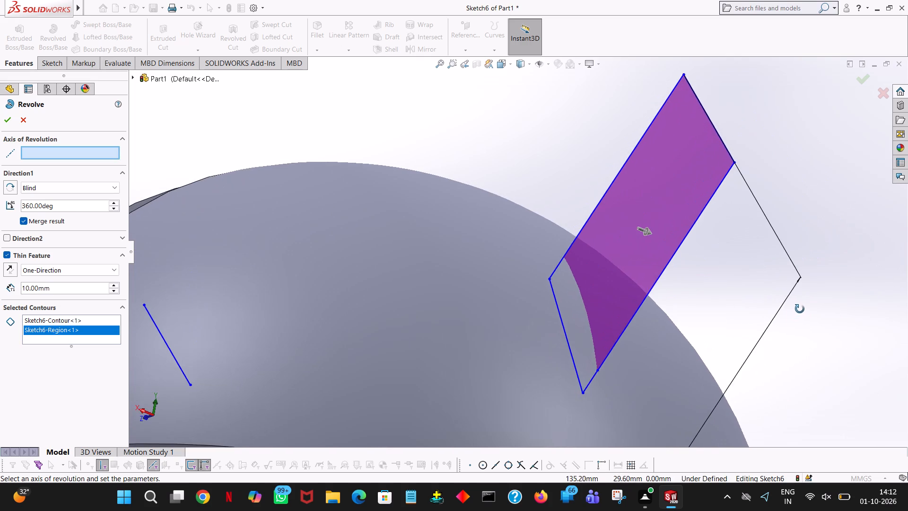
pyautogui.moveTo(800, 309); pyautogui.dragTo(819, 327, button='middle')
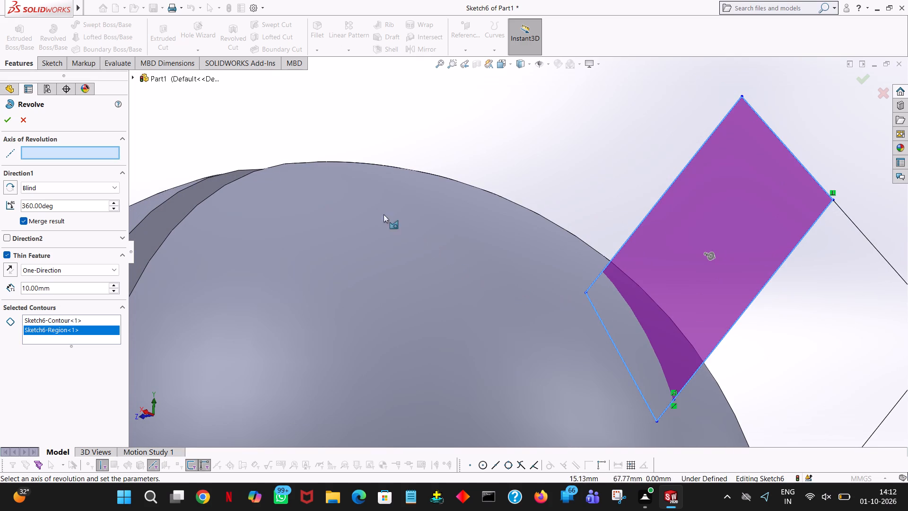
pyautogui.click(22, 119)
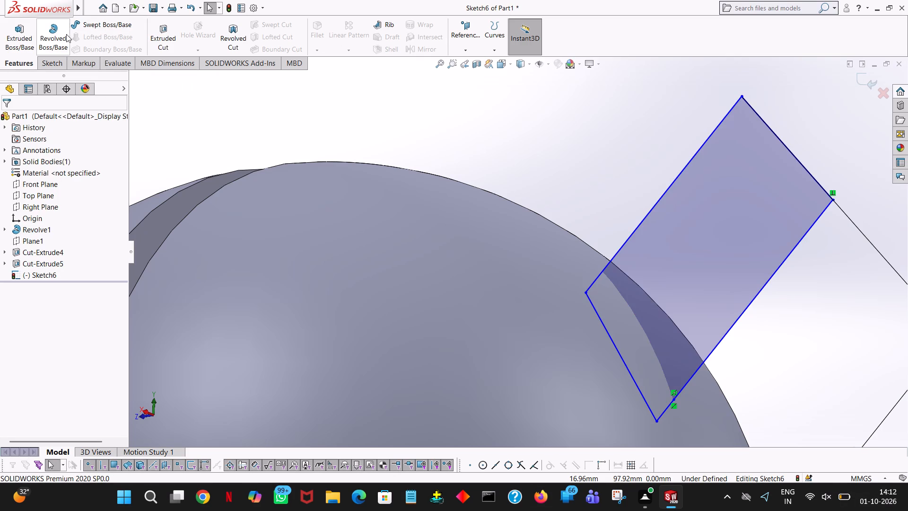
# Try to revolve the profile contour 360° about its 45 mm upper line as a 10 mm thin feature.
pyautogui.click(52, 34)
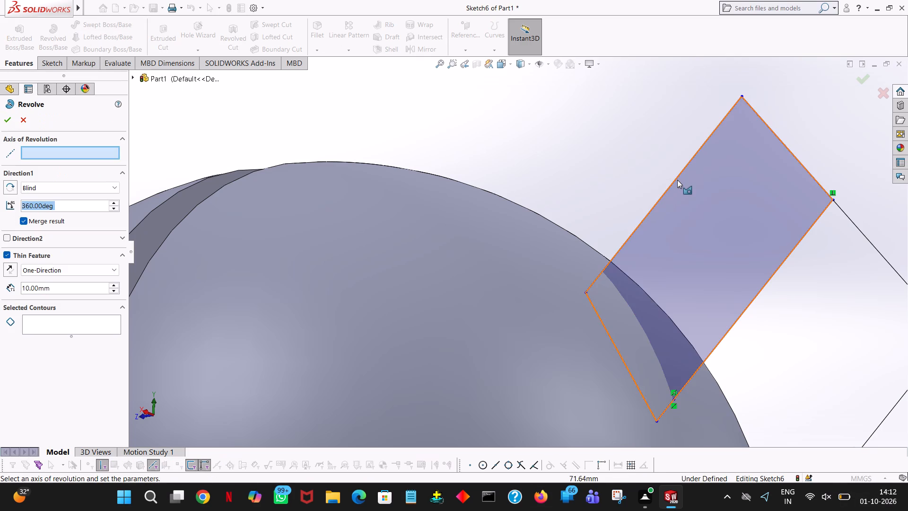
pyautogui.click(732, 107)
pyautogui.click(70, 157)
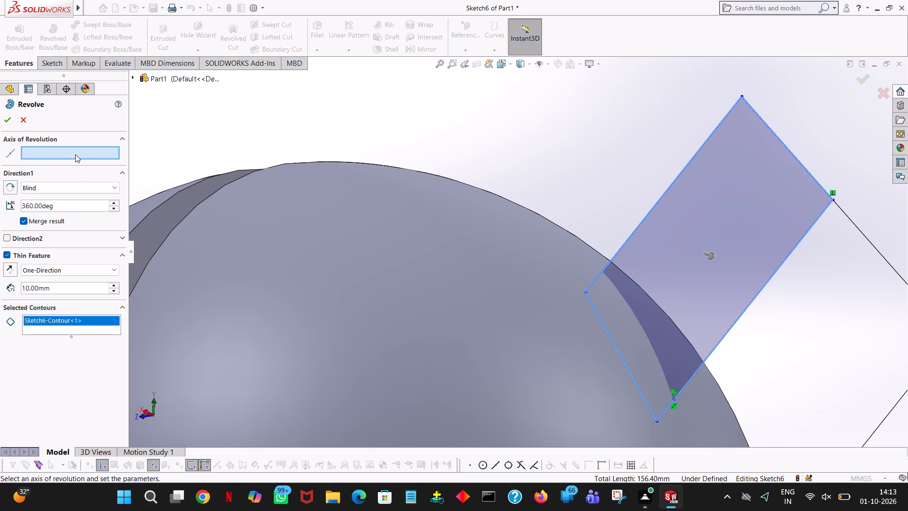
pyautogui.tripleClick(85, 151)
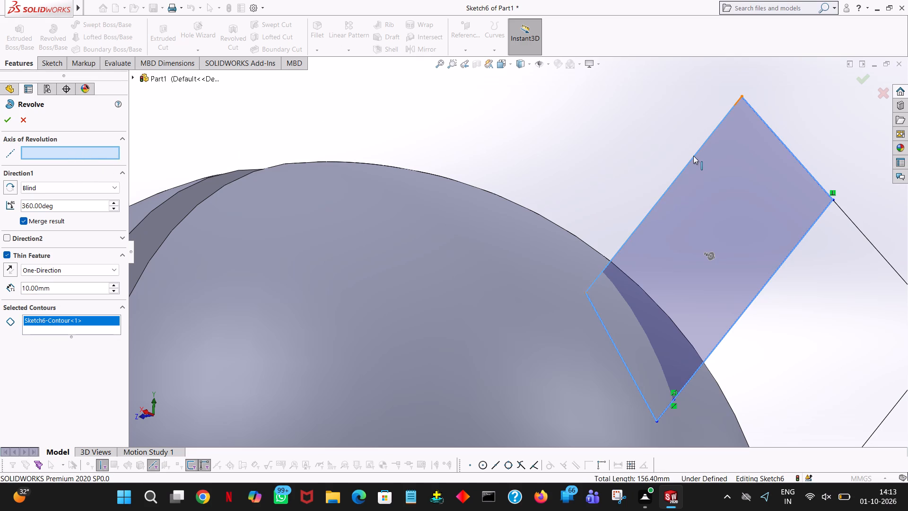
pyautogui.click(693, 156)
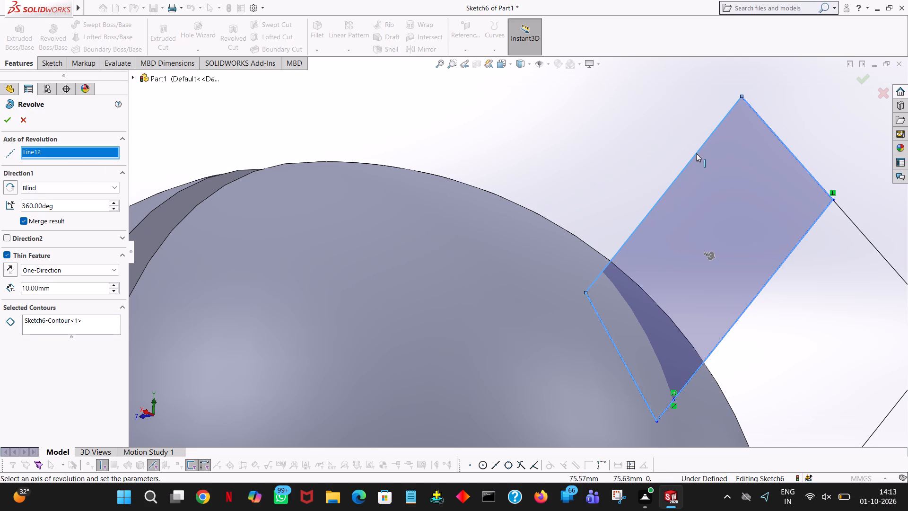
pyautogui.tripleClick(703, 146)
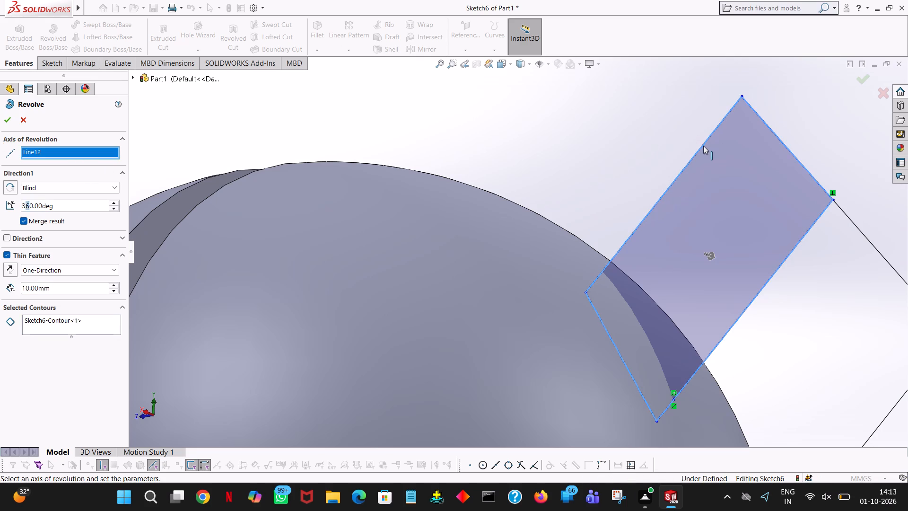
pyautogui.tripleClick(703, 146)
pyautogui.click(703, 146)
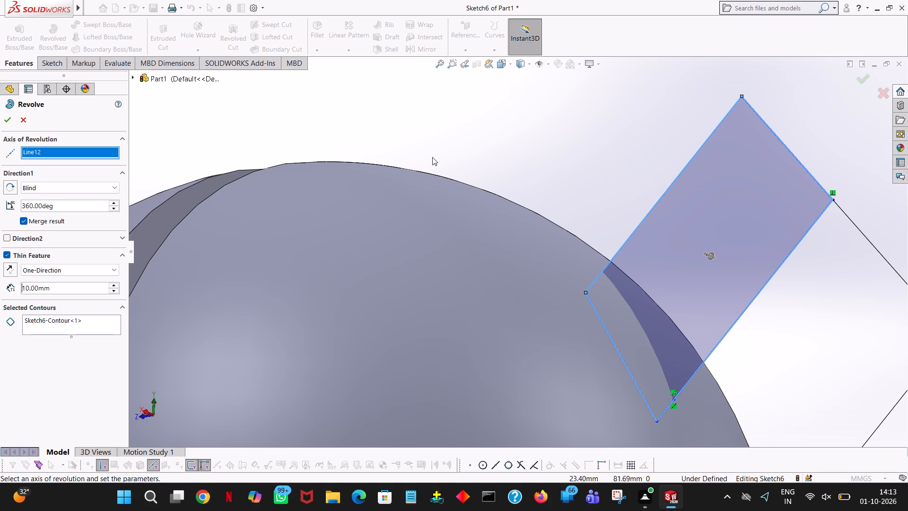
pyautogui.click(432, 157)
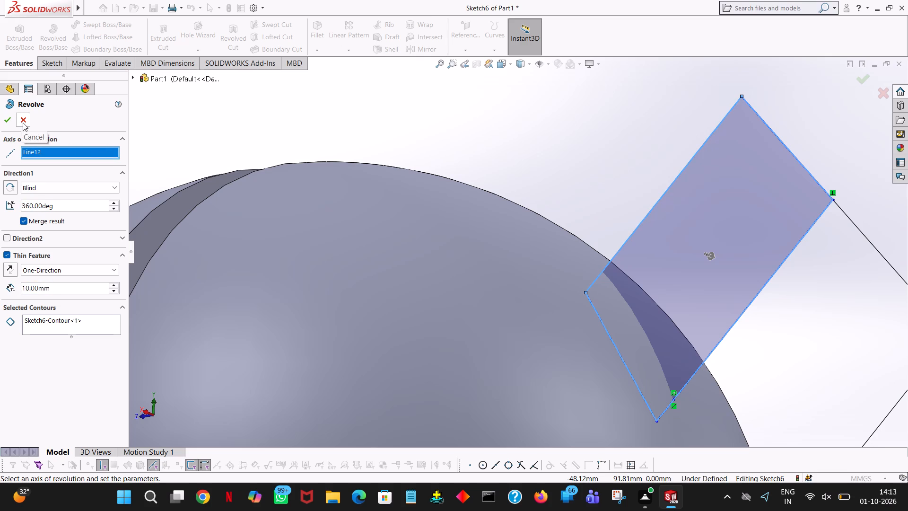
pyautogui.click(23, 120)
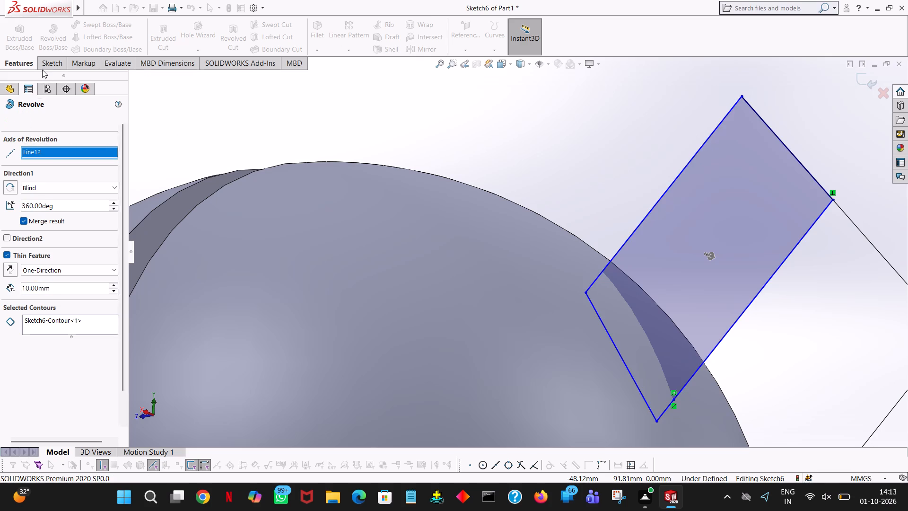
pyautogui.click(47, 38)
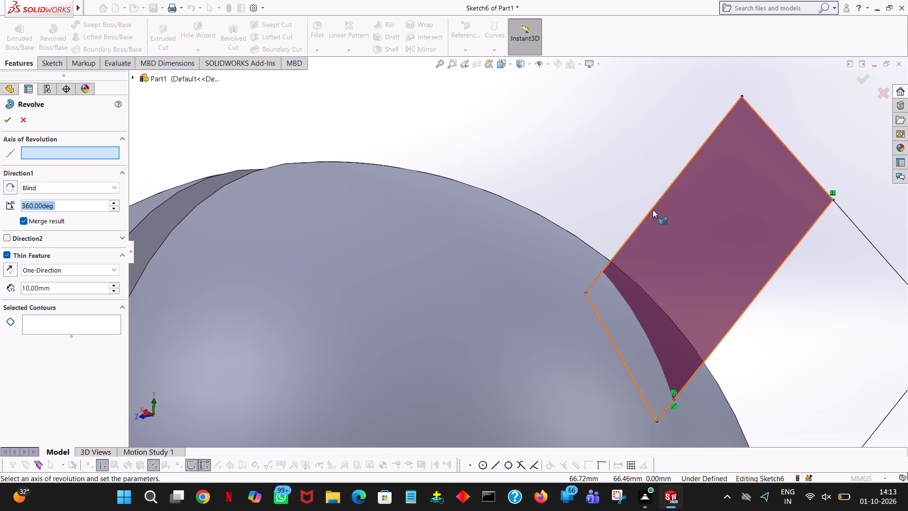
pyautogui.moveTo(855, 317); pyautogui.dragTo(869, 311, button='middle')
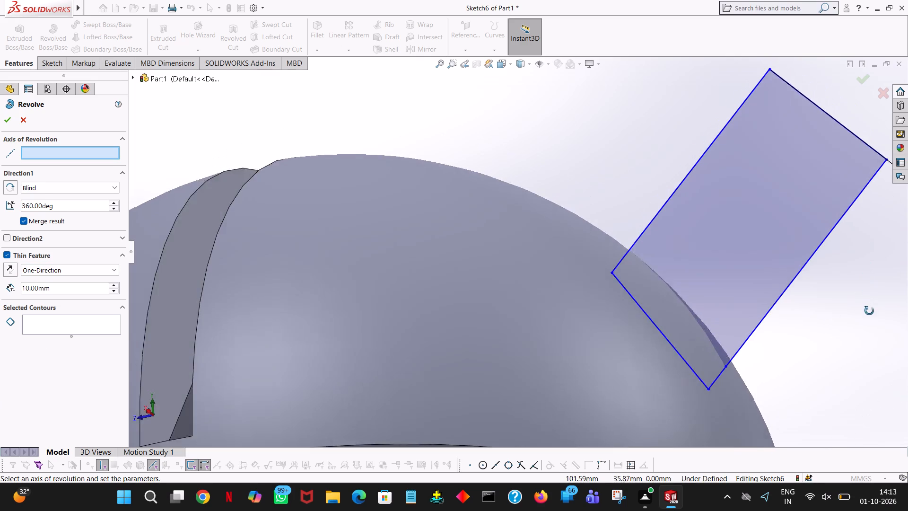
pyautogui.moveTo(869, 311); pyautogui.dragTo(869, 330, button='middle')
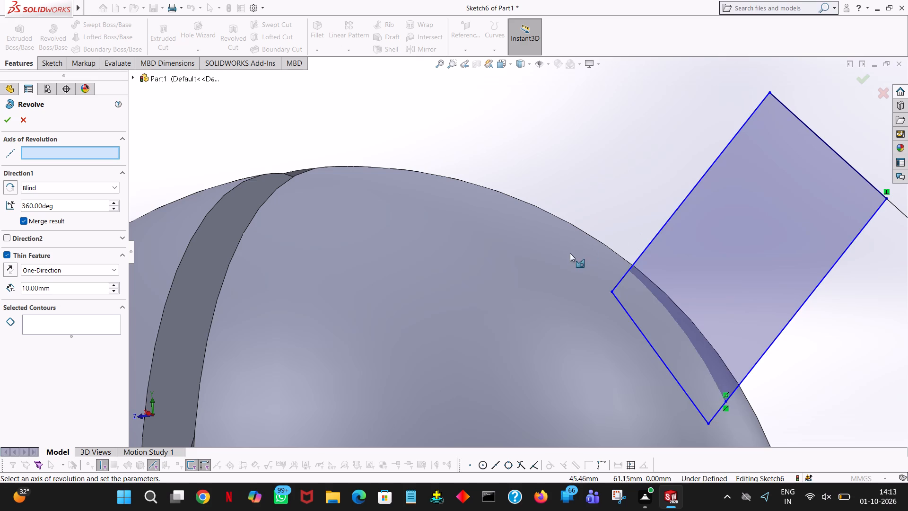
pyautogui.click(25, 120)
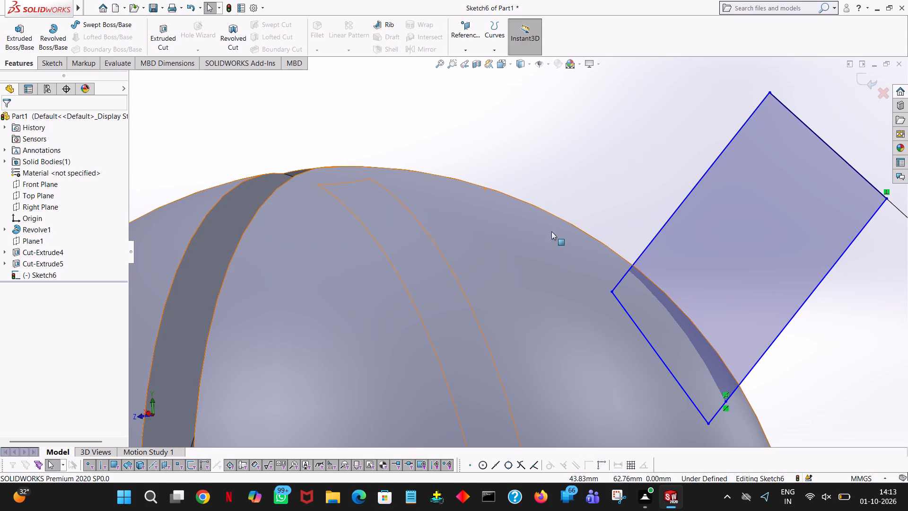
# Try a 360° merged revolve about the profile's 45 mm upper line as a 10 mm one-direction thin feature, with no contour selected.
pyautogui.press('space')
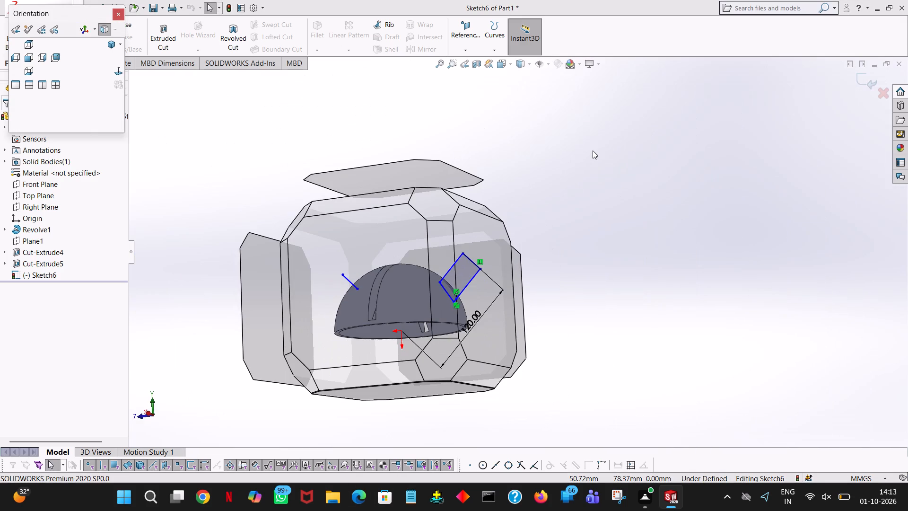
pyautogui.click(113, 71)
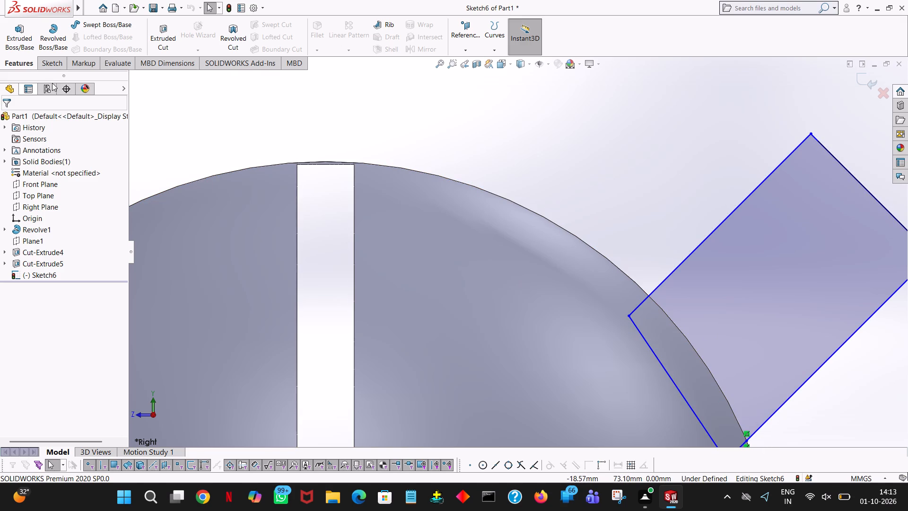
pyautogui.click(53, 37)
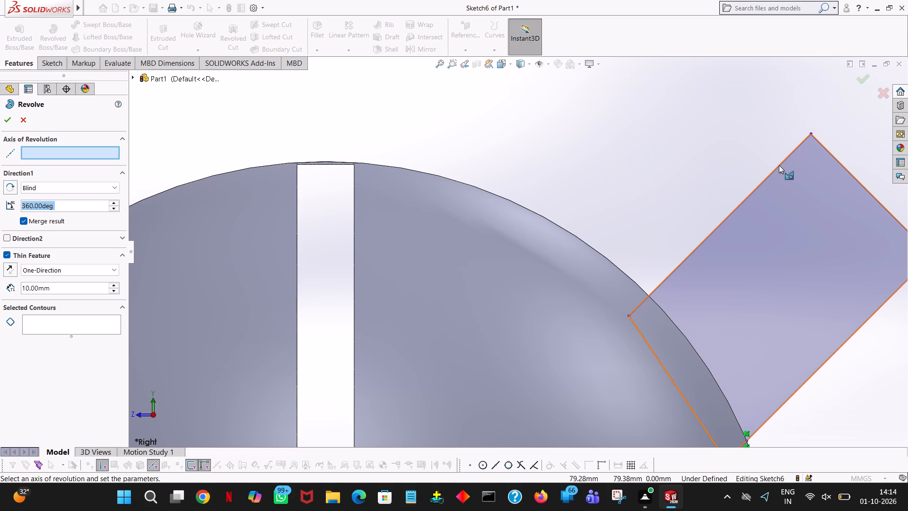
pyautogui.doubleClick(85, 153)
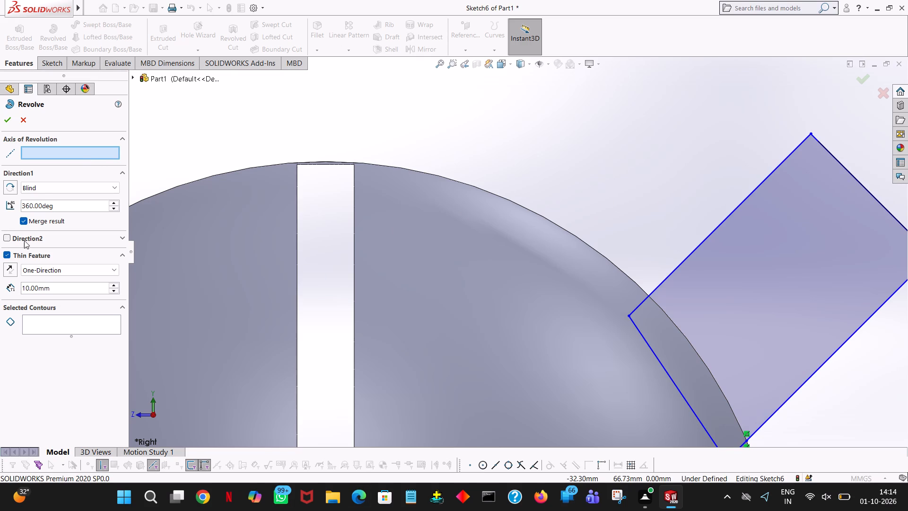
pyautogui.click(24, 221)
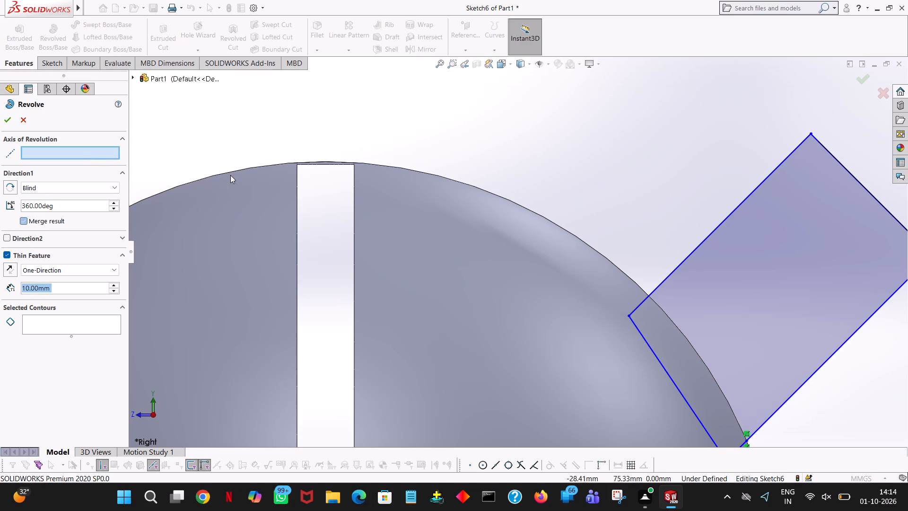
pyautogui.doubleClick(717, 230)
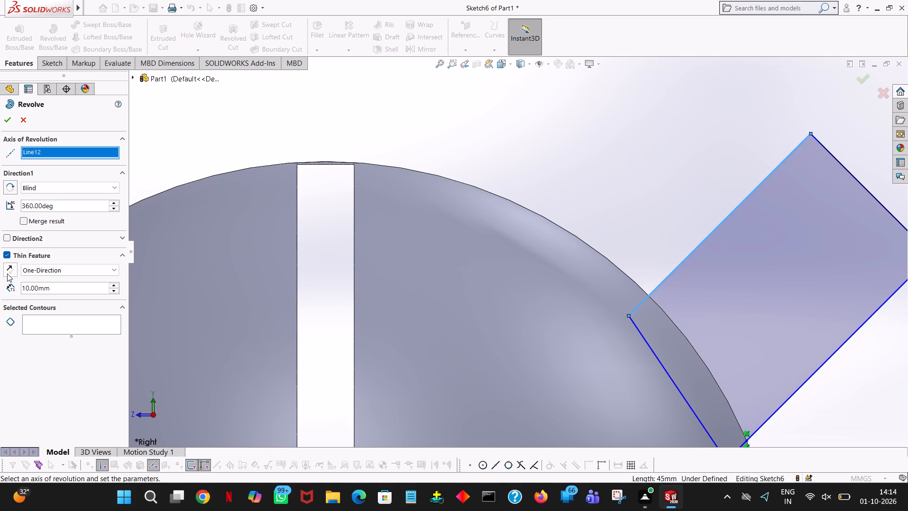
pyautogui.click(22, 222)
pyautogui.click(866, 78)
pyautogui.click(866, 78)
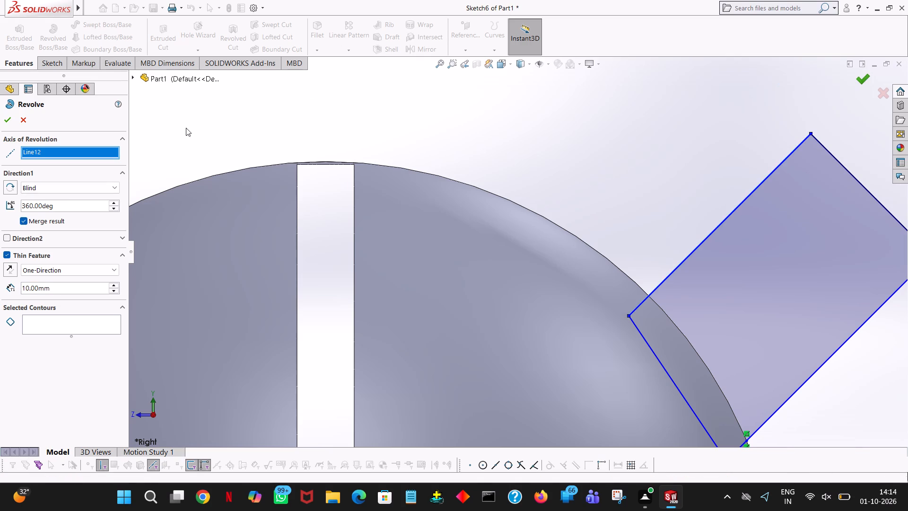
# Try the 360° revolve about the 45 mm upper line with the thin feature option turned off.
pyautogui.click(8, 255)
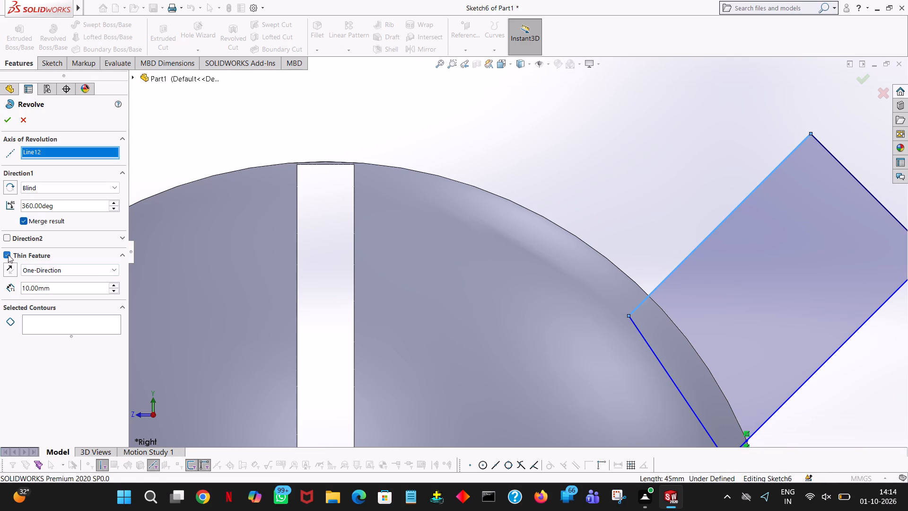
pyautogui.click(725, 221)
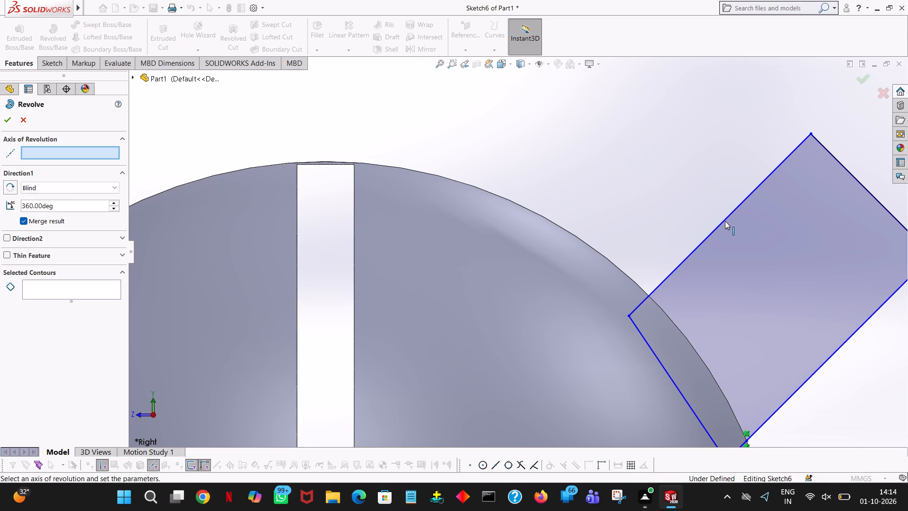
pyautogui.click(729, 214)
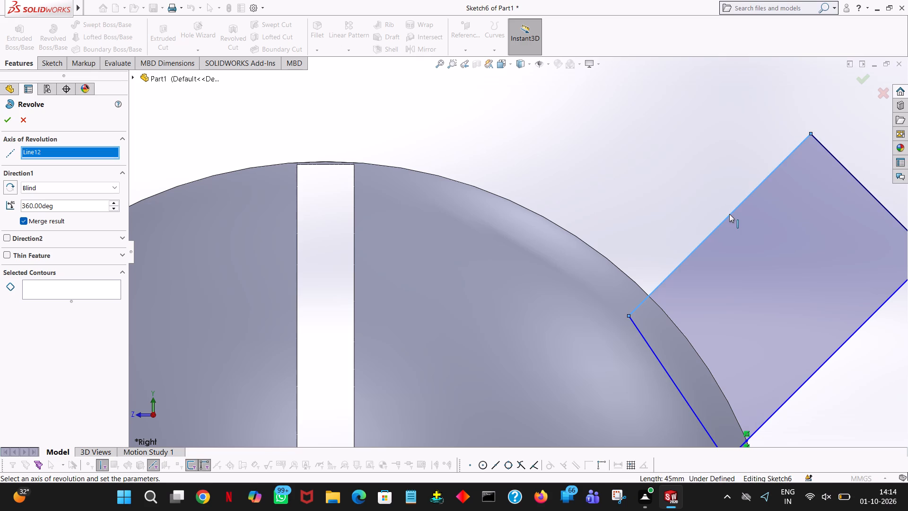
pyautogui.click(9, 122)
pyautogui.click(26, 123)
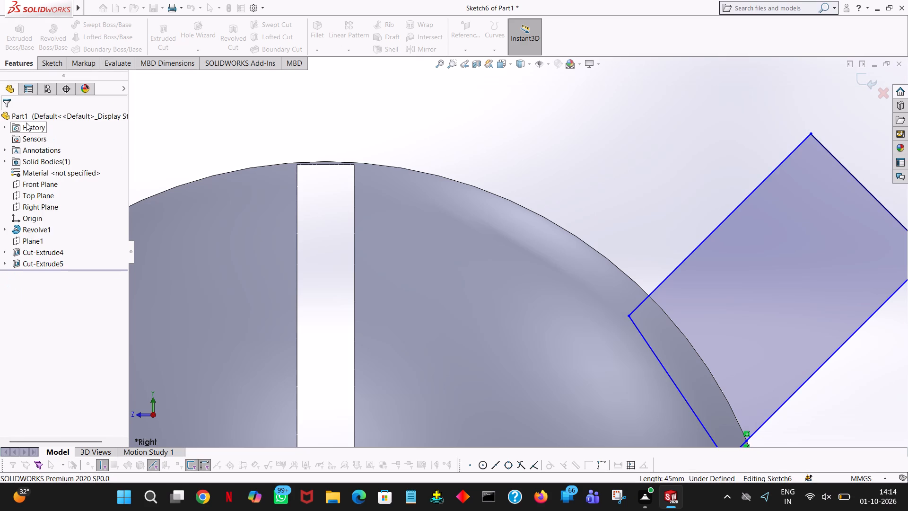
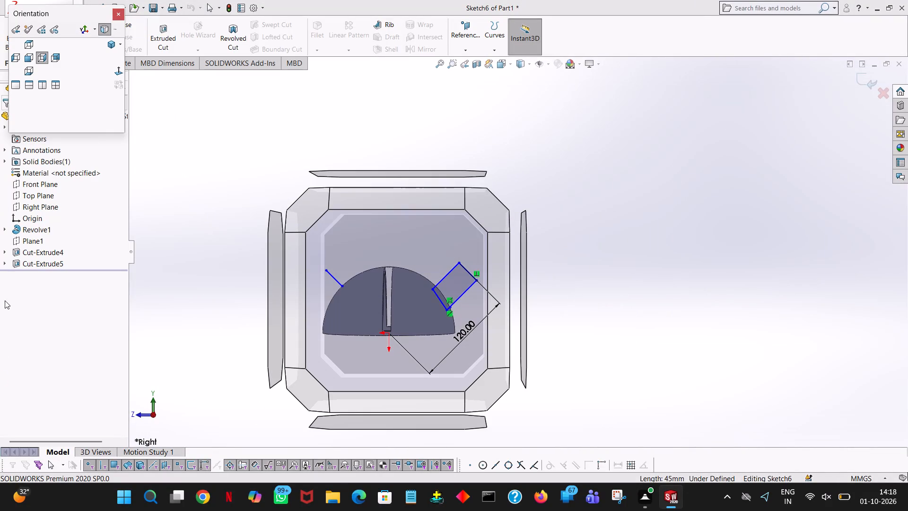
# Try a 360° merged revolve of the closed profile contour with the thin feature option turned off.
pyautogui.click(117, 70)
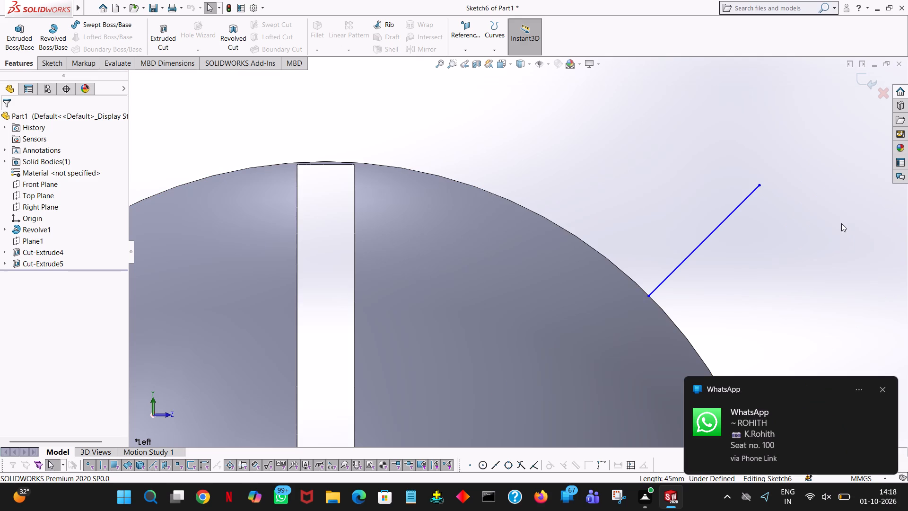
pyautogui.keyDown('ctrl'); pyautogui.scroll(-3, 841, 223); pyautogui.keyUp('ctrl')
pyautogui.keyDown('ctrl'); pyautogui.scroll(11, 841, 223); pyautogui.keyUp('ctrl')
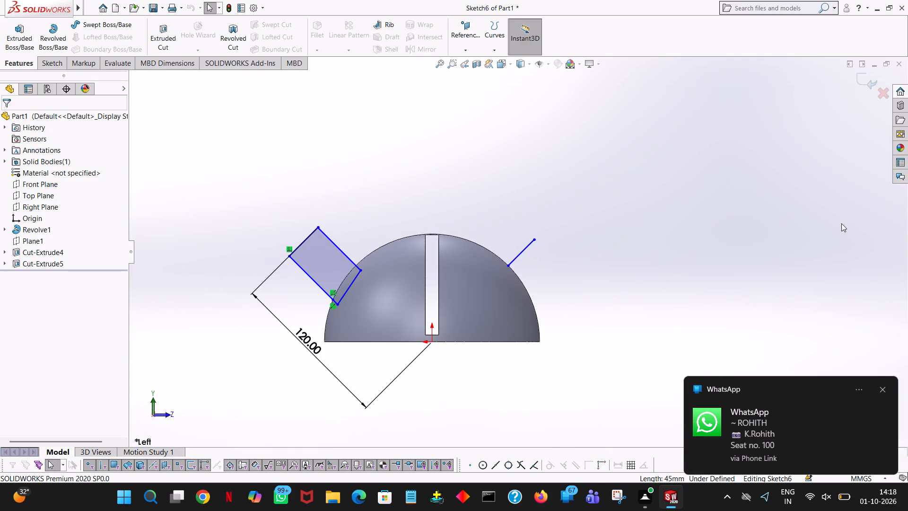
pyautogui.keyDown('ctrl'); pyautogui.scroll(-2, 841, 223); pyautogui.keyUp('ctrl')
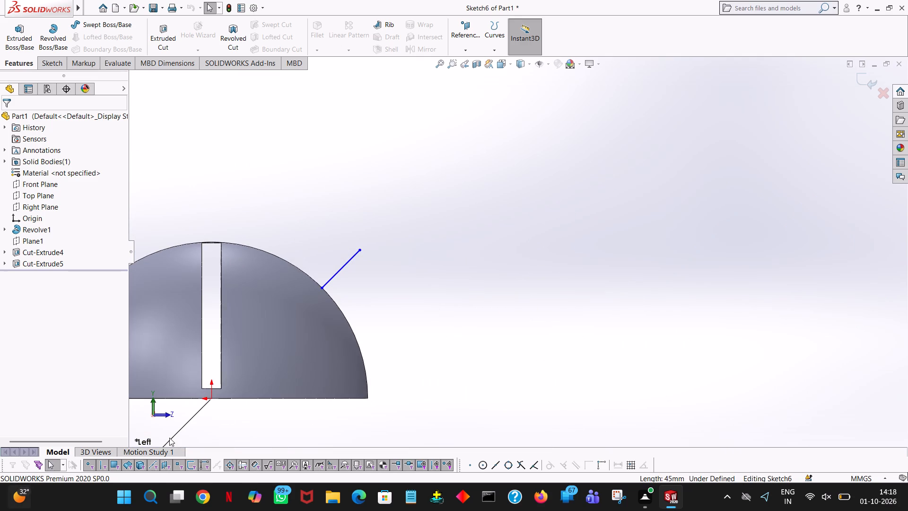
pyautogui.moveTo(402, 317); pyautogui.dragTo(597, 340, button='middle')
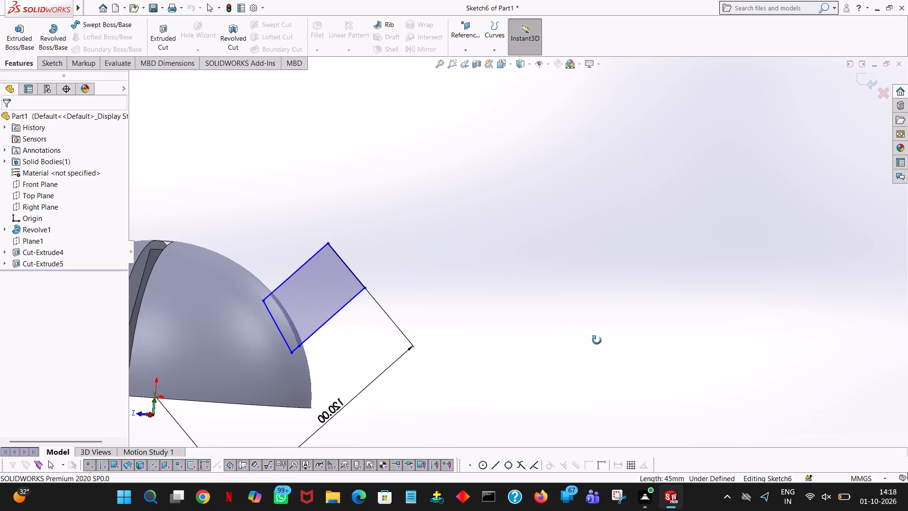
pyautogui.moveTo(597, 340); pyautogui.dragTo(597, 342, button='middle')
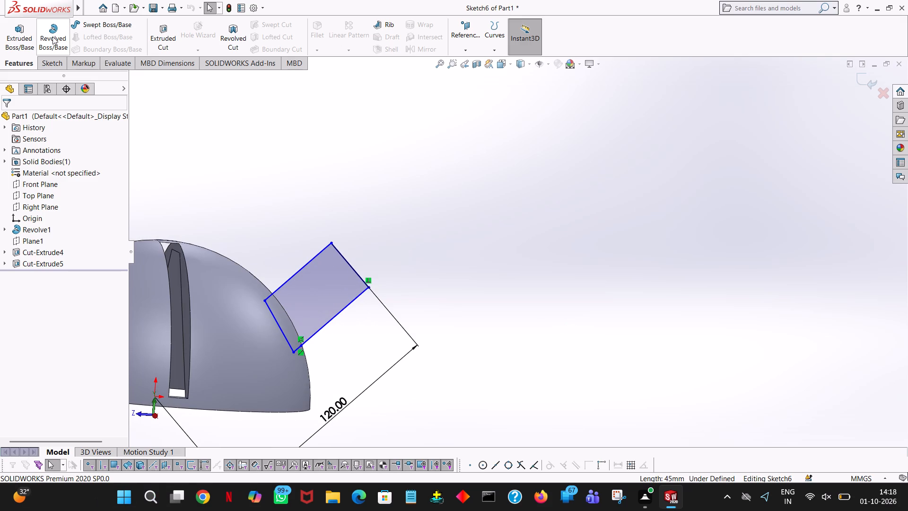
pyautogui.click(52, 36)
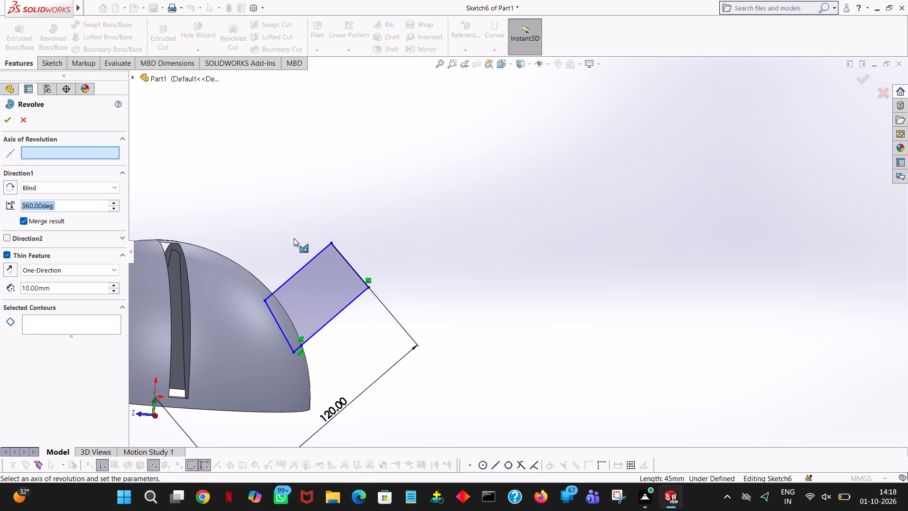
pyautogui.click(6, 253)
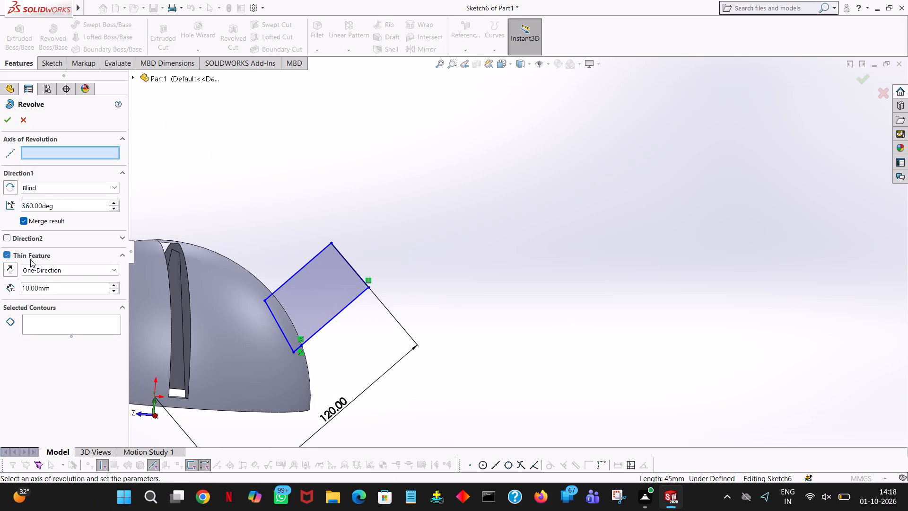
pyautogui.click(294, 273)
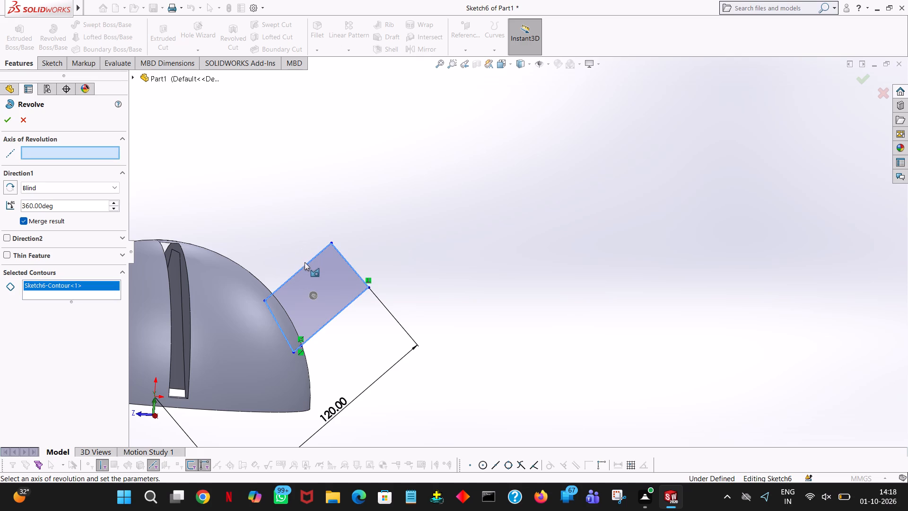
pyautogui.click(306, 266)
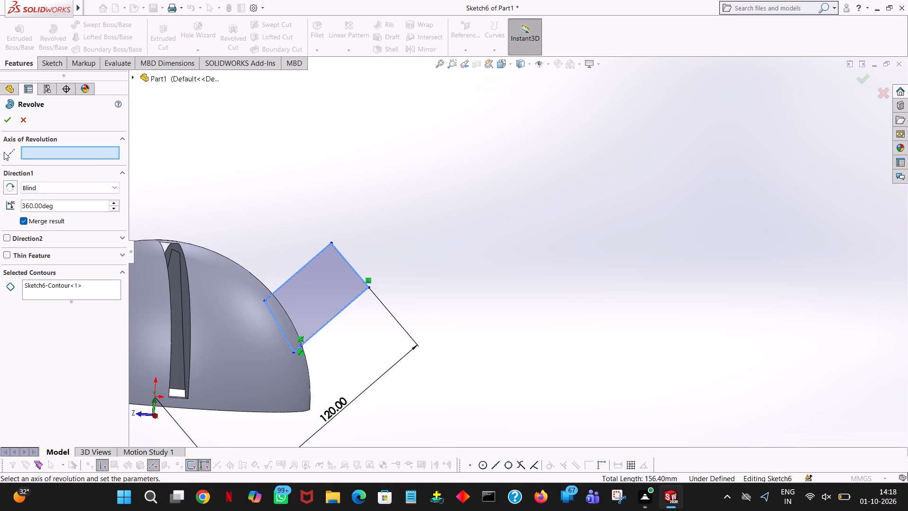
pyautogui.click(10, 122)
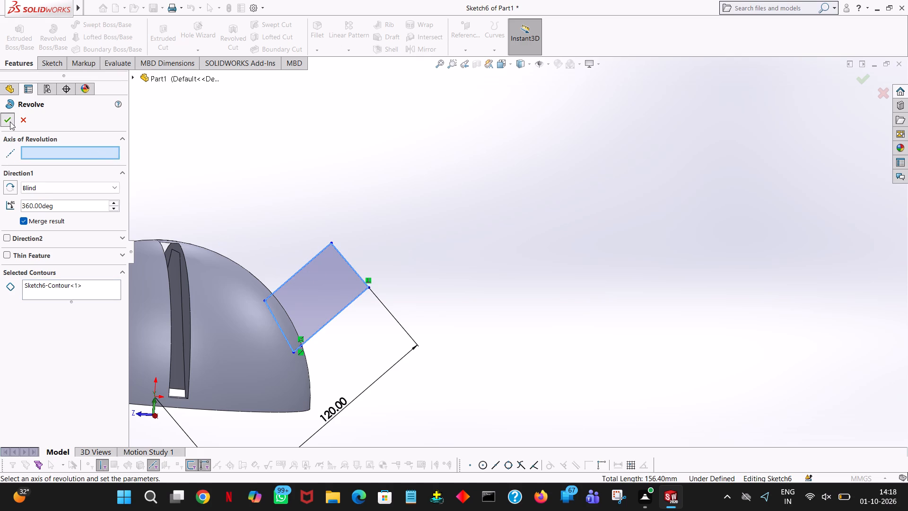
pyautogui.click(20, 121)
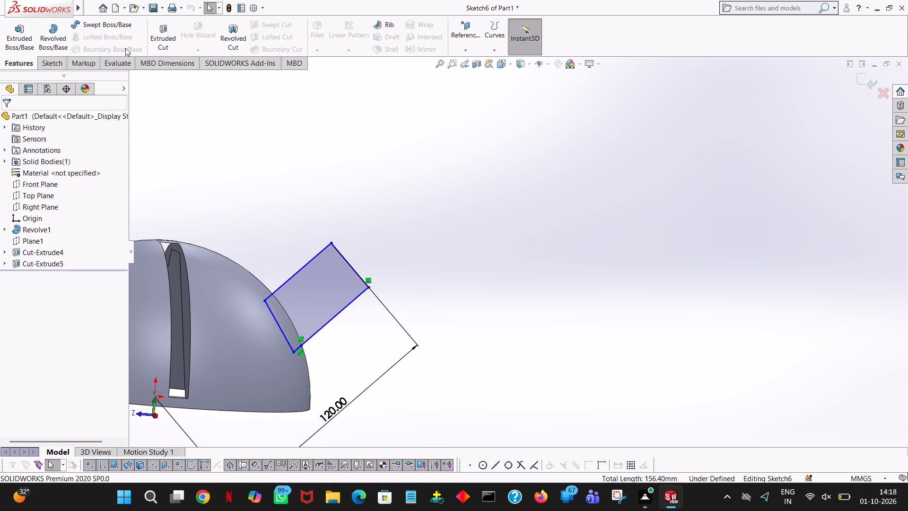
# Trim away the profile's short closing line inside the dome, using trim to closest.
pyautogui.click(52, 69)
pyautogui.click(167, 38)
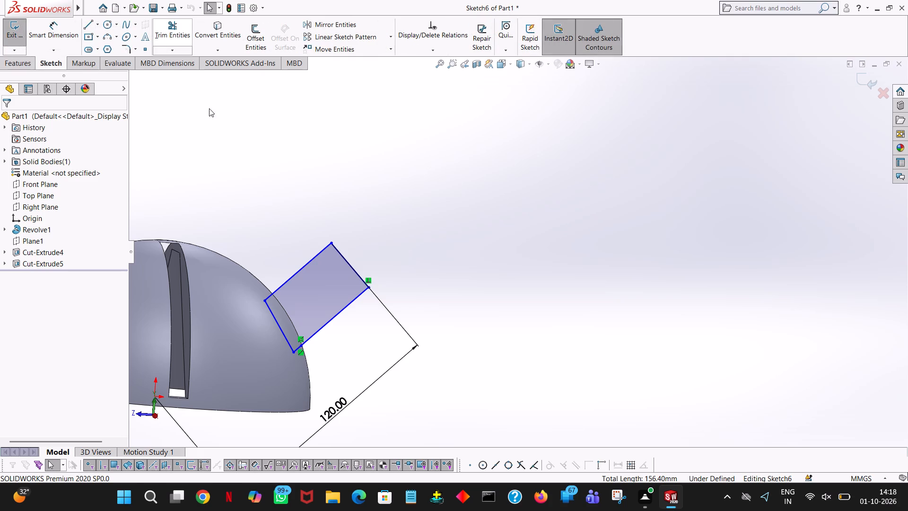
pyautogui.click(278, 326)
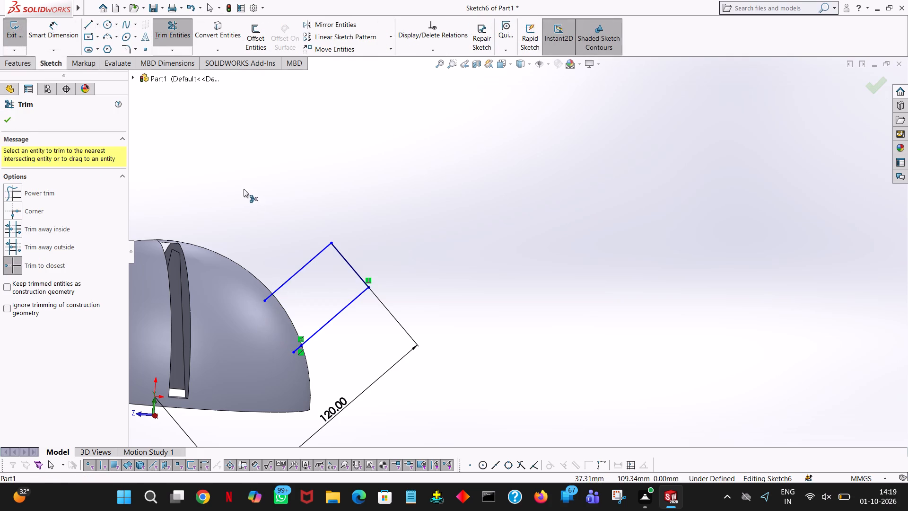
pyautogui.click(244, 189)
pyautogui.click(7, 123)
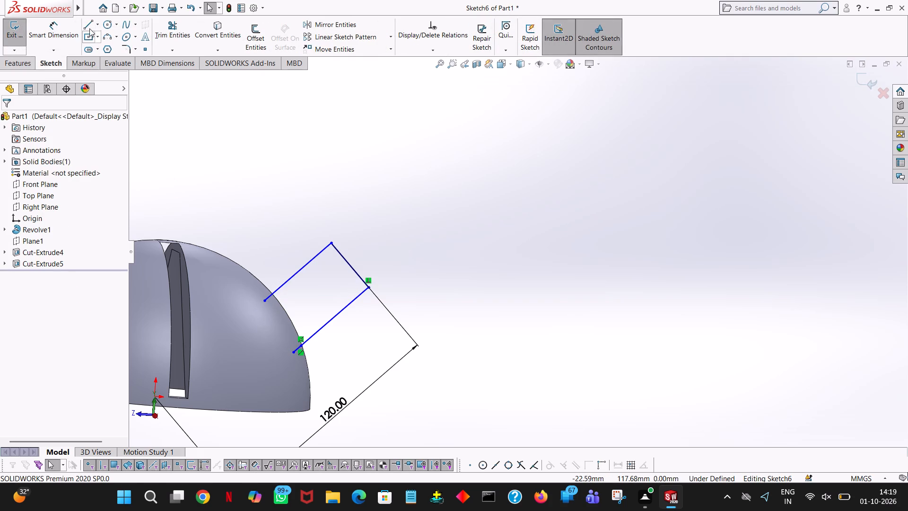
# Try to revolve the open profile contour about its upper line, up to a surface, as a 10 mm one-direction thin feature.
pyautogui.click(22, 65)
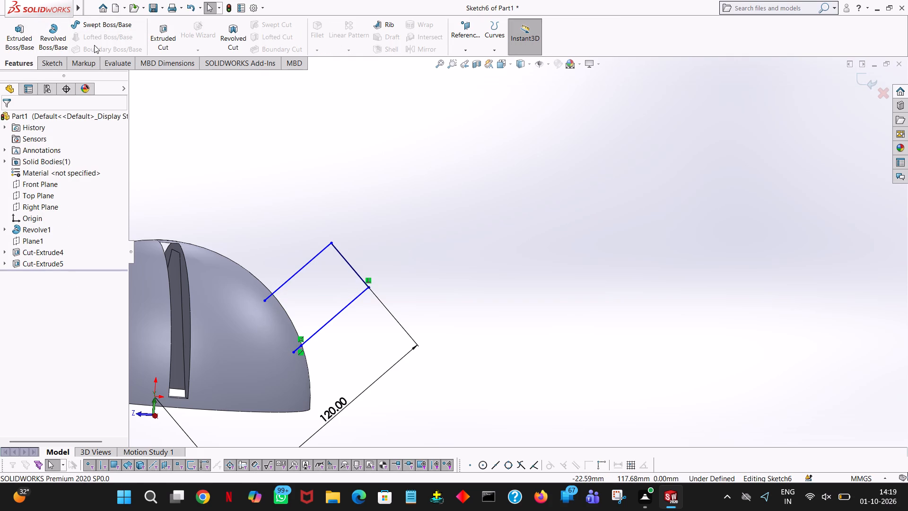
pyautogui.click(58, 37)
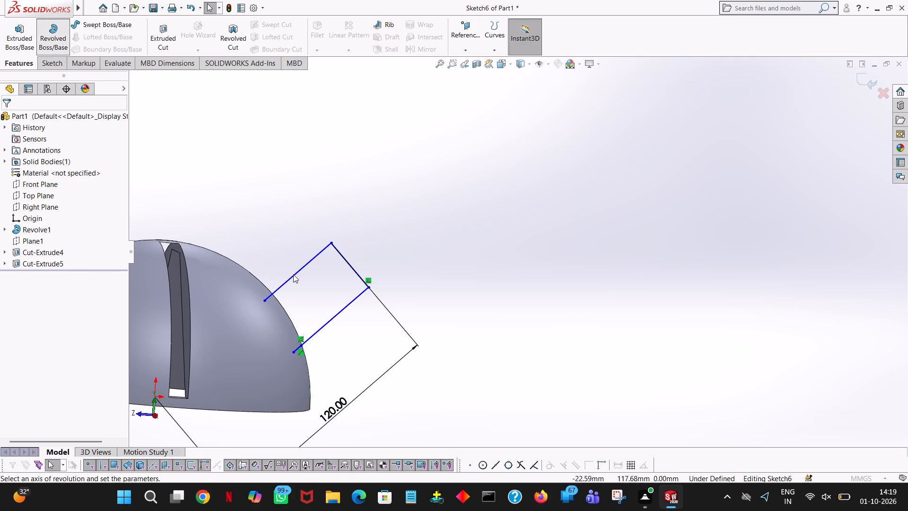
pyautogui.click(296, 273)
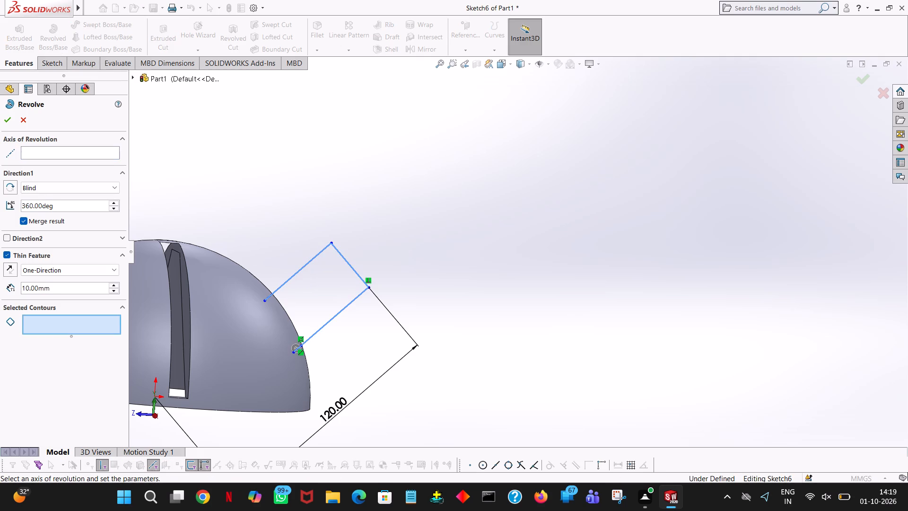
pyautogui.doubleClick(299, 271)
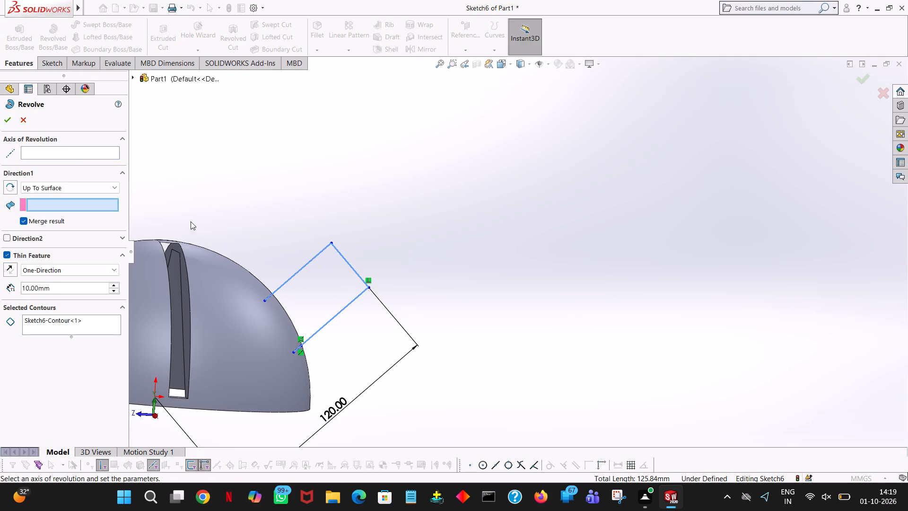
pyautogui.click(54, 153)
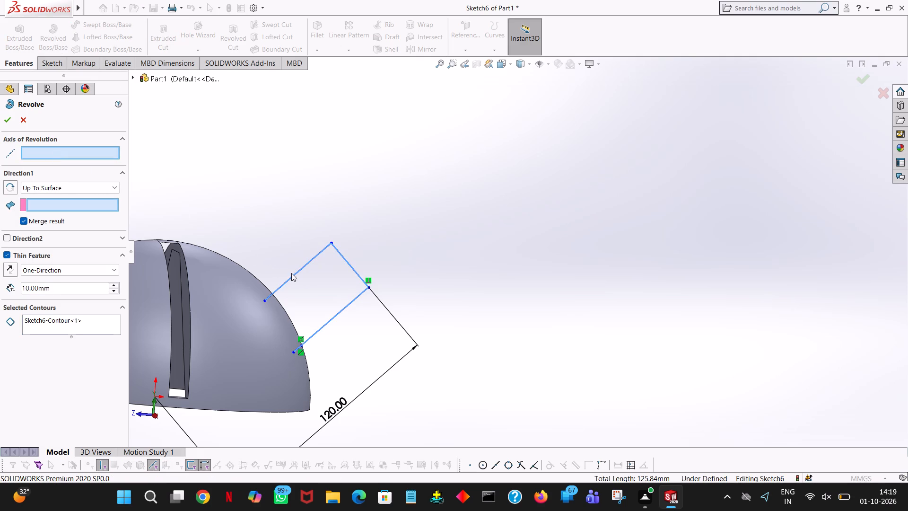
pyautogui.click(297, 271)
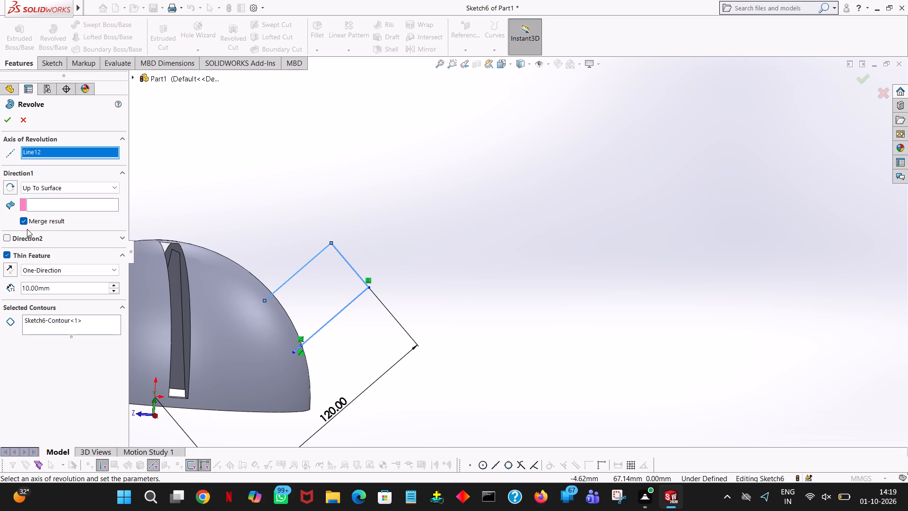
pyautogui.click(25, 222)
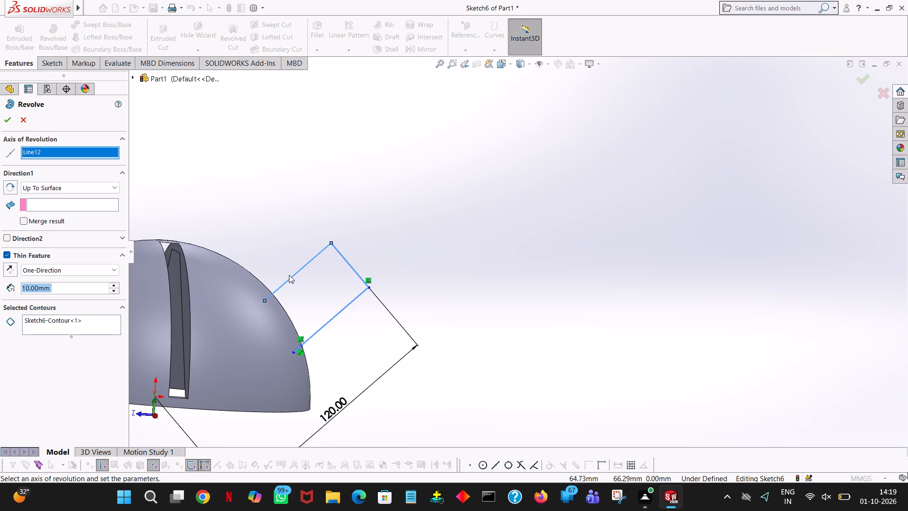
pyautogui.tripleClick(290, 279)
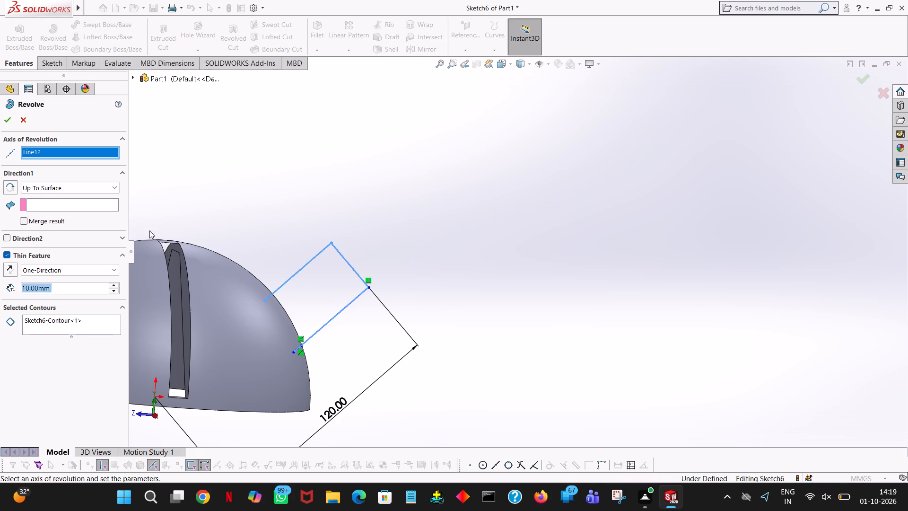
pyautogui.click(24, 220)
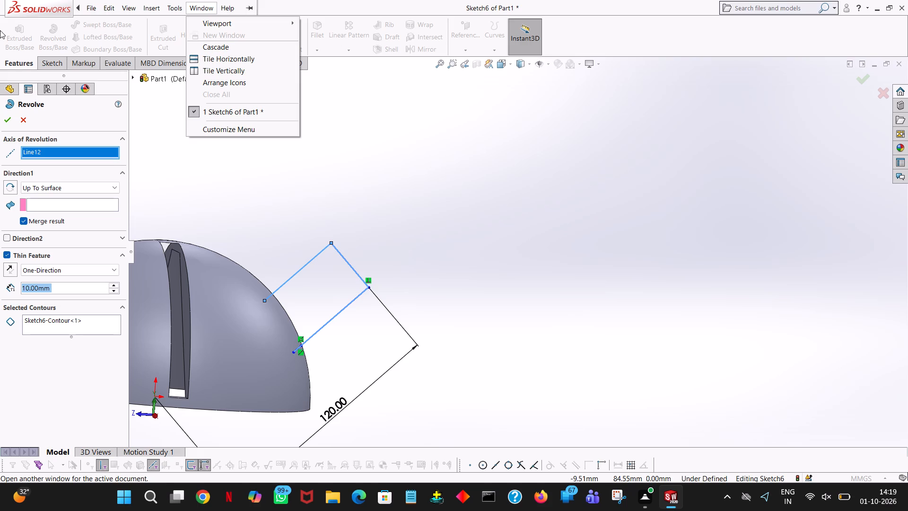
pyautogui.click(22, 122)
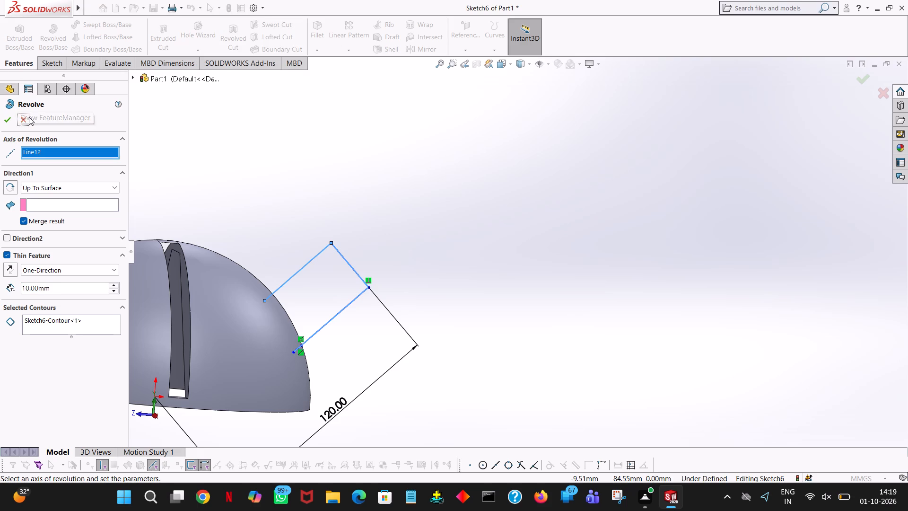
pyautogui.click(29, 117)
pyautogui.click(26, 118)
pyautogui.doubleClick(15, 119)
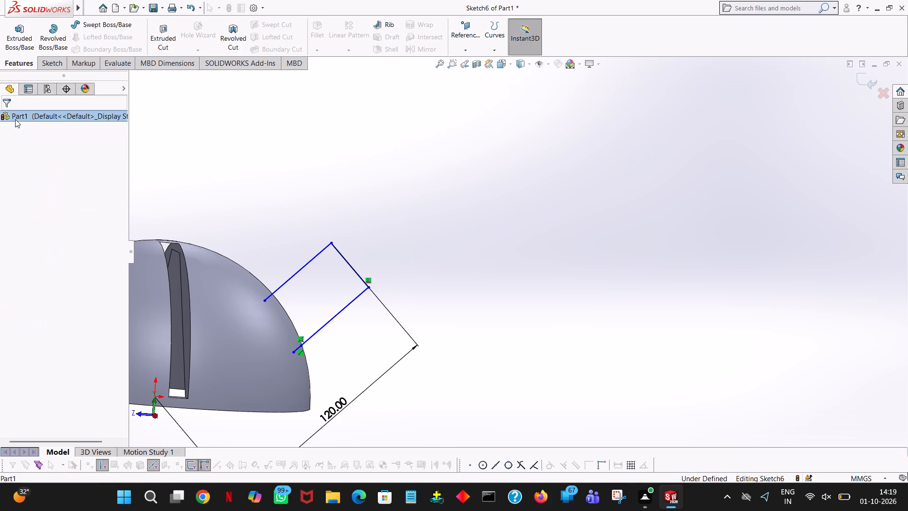
# Examine the open profile and the separate line on the opposite side of the dome from several angles.
pyautogui.click(504, 261)
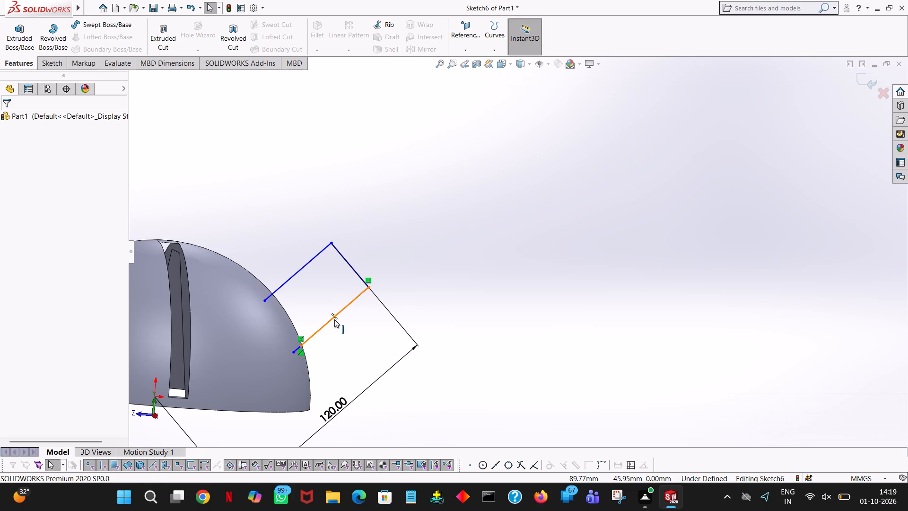
pyautogui.moveTo(529, 228); pyautogui.dragTo(442, 249, button='middle')
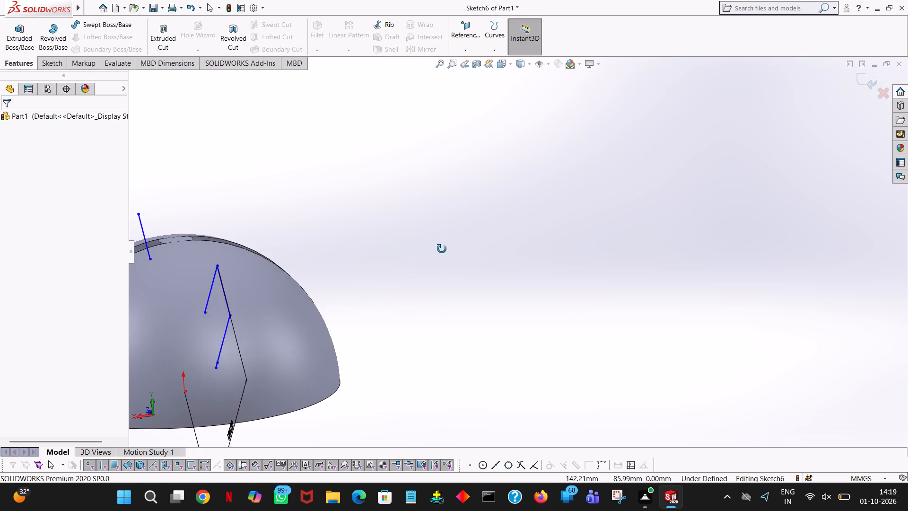
pyautogui.moveTo(442, 249); pyautogui.dragTo(437, 250, button='middle')
pyautogui.moveTo(437, 250); pyautogui.dragTo(451, 236, button='middle')
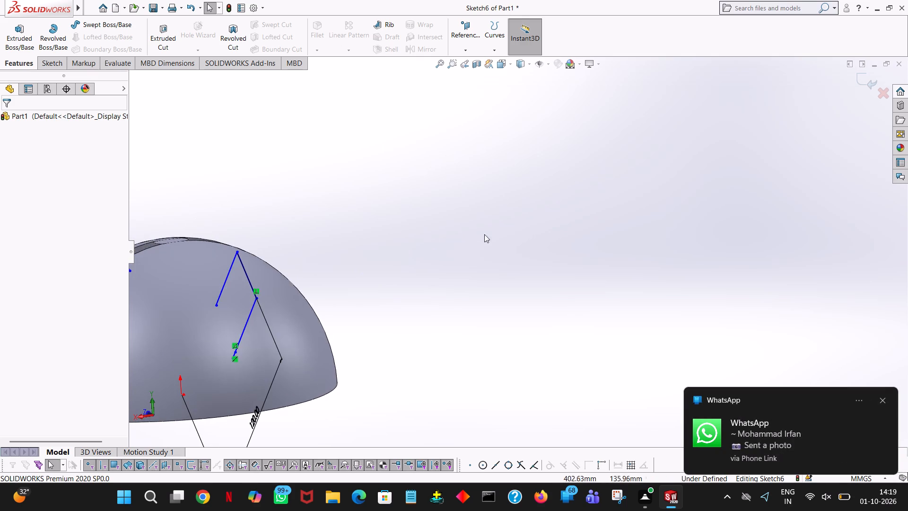
pyautogui.moveTo(507, 237); pyautogui.dragTo(589, 198, button='middle')
pyautogui.moveTo(589, 198); pyautogui.dragTo(589, 221, button='middle')
pyautogui.click(880, 400)
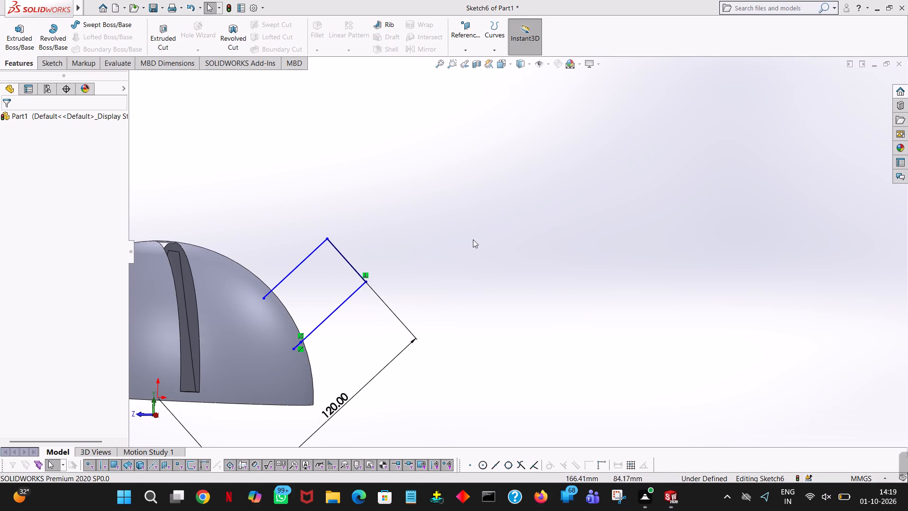
pyautogui.keyDown('ctrl'); pyautogui.moveTo(379, 193); pyautogui.dragTo(626, 179, button='middle'); pyautogui.keyUp('ctrl')
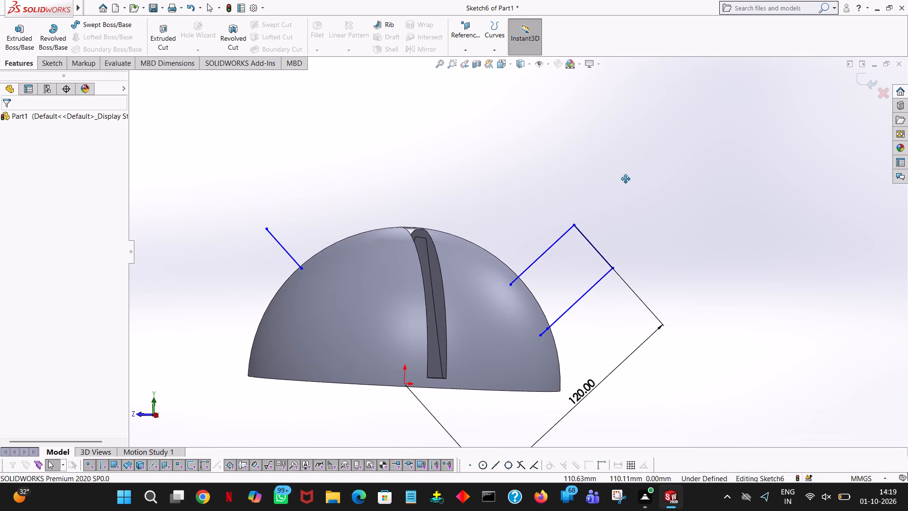
pyautogui.keyDown('ctrl'); pyautogui.moveTo(626, 179); pyautogui.dragTo(567, 187, button='middle'); pyautogui.keyUp('ctrl')
pyautogui.moveTo(446, 160); pyautogui.dragTo(414, 160, button='middle')
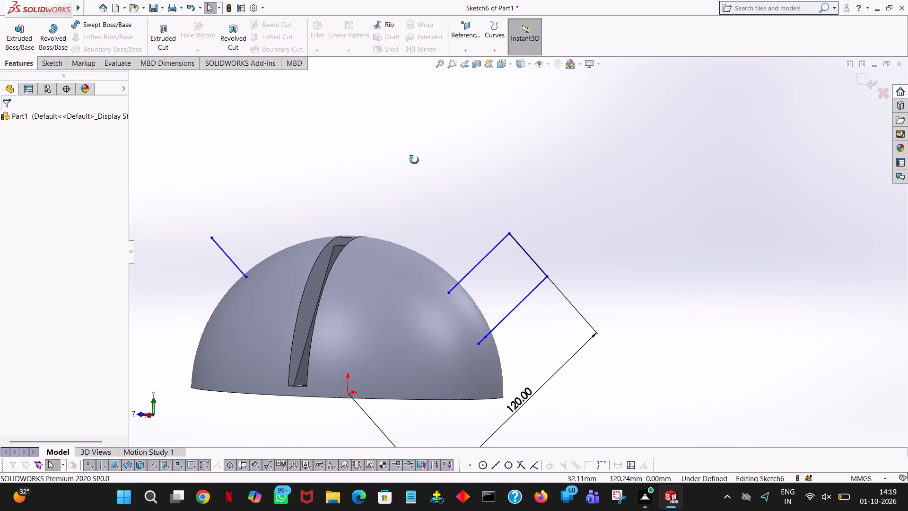
pyautogui.moveTo(414, 160); pyautogui.dragTo(419, 161, button='middle')
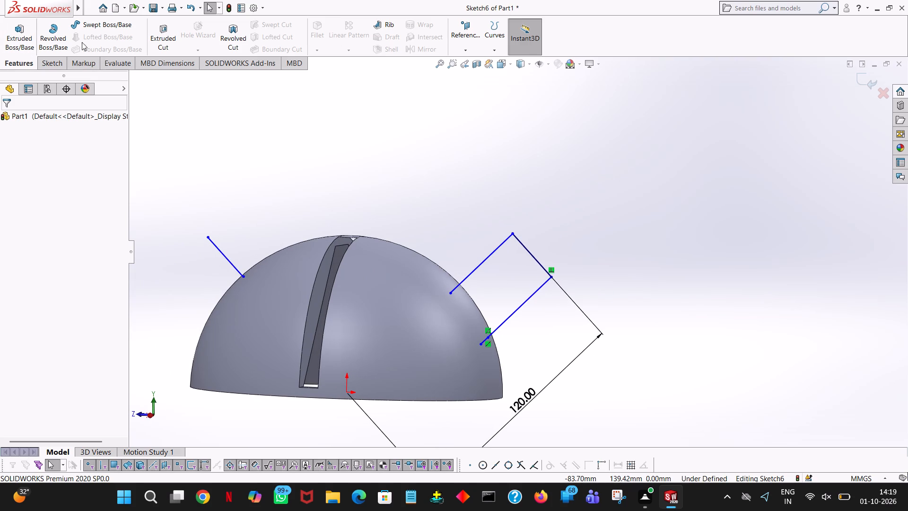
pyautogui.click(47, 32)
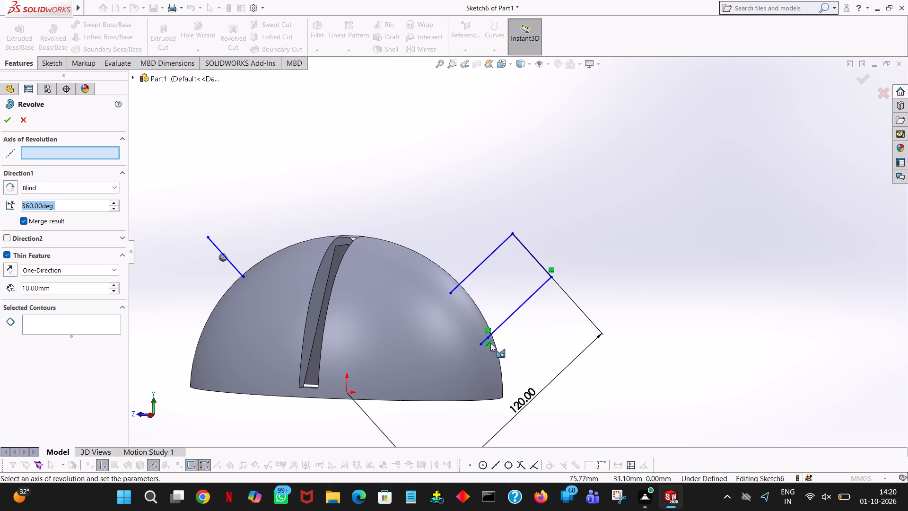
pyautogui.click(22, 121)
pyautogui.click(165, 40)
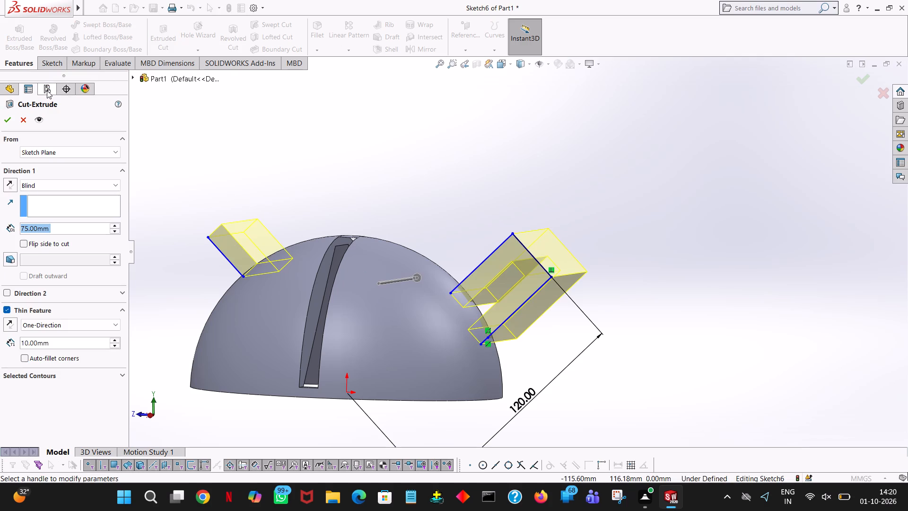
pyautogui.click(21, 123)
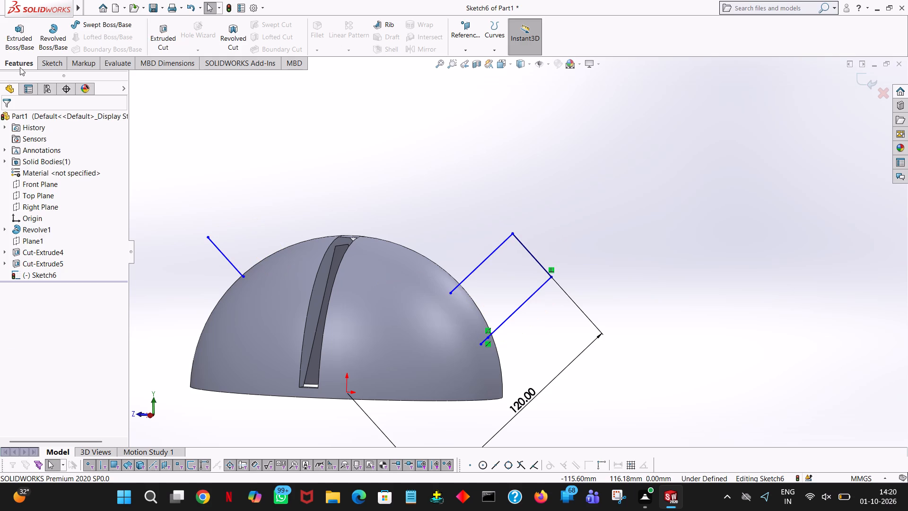
# Trim away the short end of the profile's lower line that extends inside the dome, using trim to closest.
pyautogui.click(60, 66)
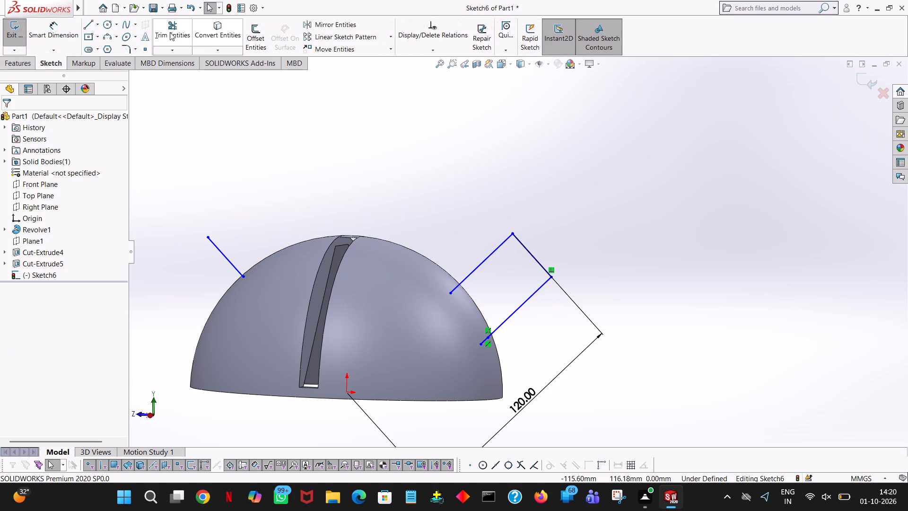
pyautogui.click(170, 32)
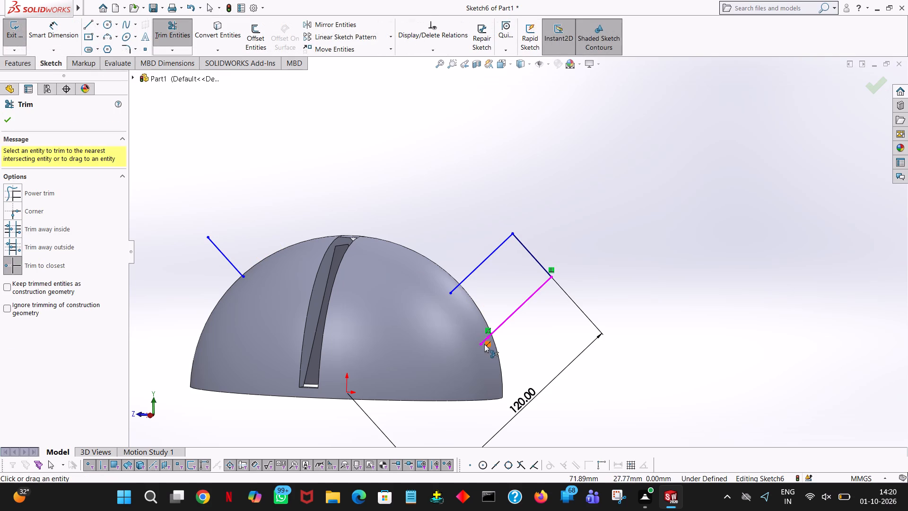
pyautogui.click(483, 342)
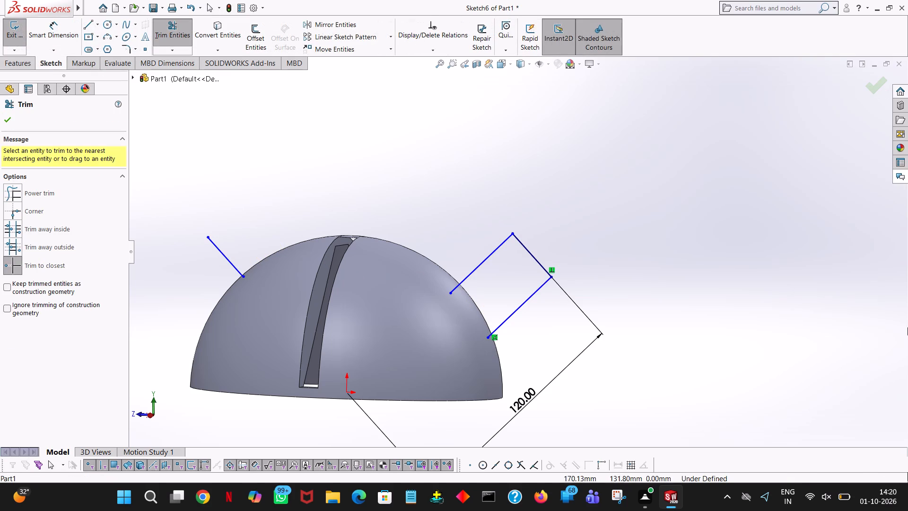
pyautogui.click(0, 120)
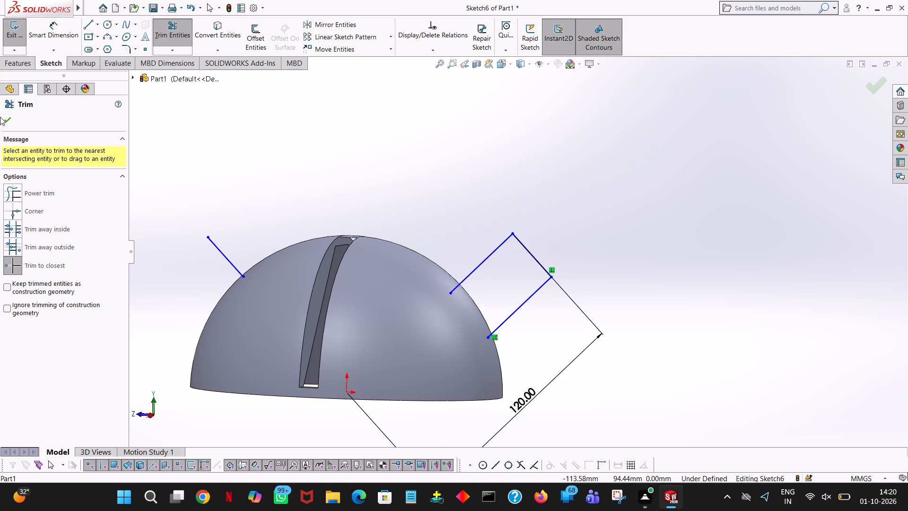
pyautogui.click(5, 123)
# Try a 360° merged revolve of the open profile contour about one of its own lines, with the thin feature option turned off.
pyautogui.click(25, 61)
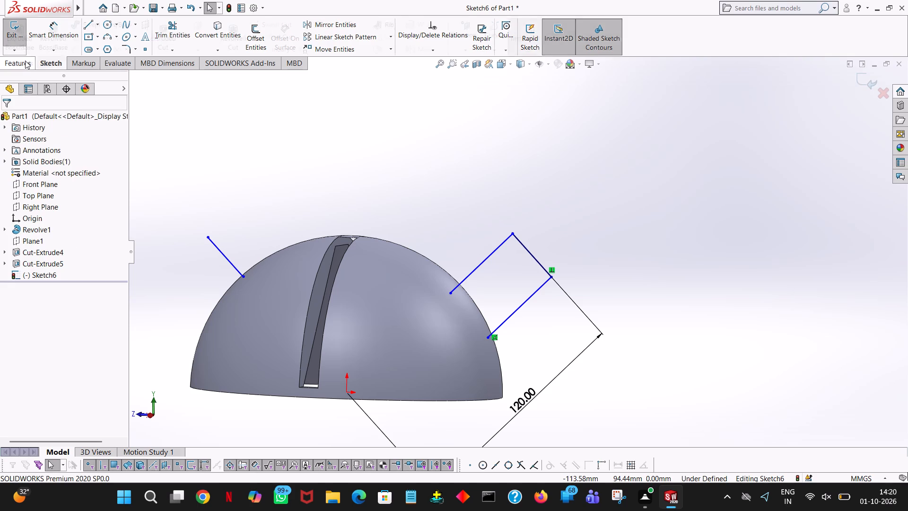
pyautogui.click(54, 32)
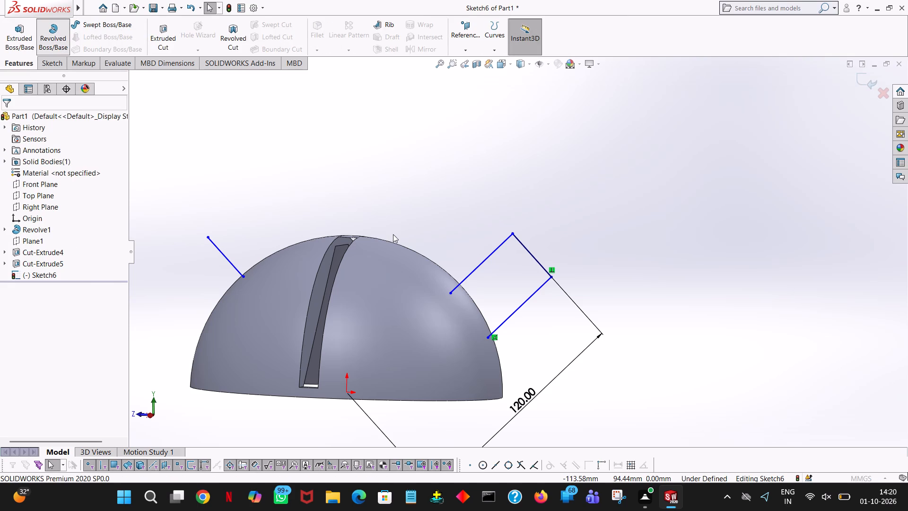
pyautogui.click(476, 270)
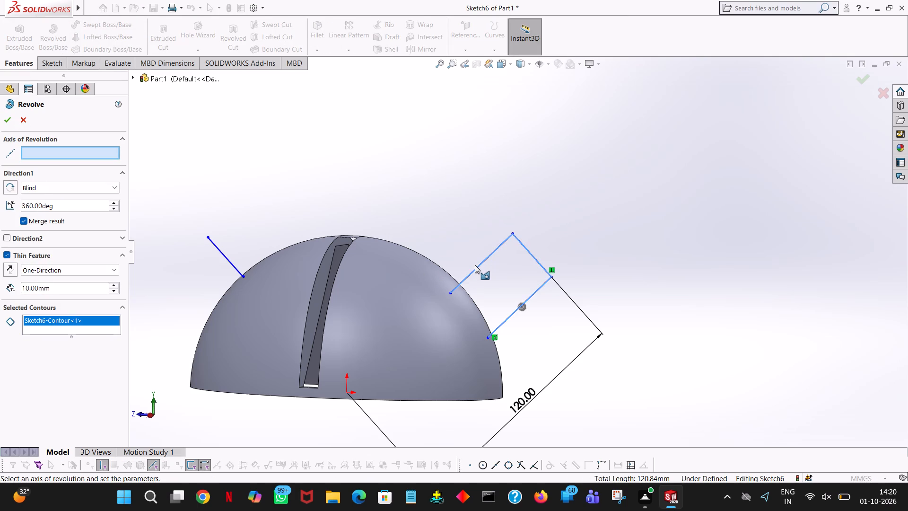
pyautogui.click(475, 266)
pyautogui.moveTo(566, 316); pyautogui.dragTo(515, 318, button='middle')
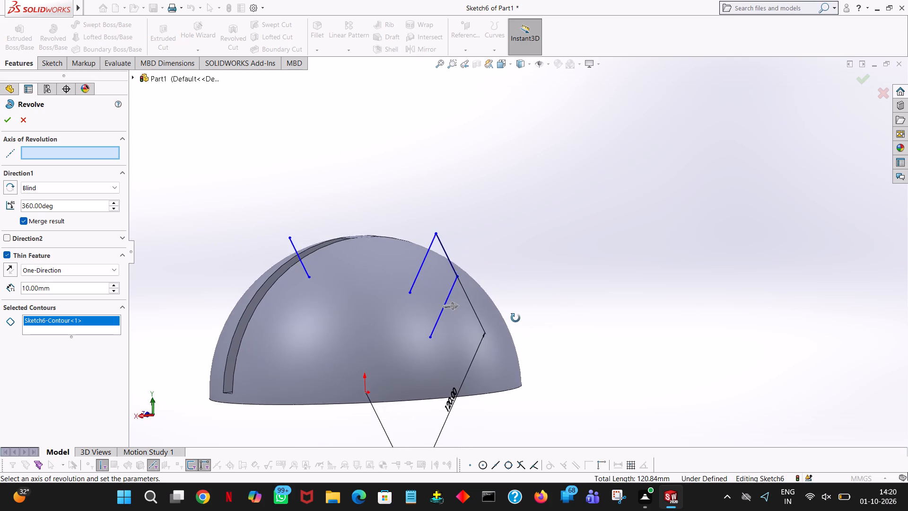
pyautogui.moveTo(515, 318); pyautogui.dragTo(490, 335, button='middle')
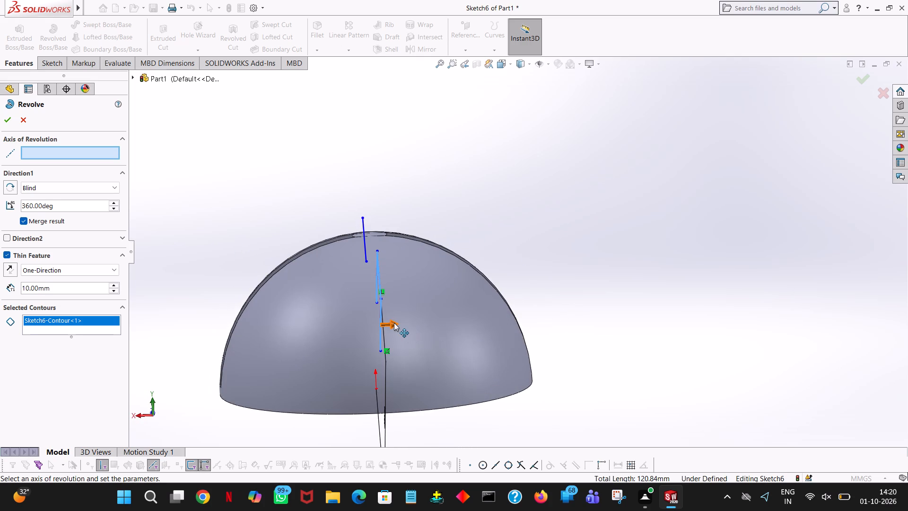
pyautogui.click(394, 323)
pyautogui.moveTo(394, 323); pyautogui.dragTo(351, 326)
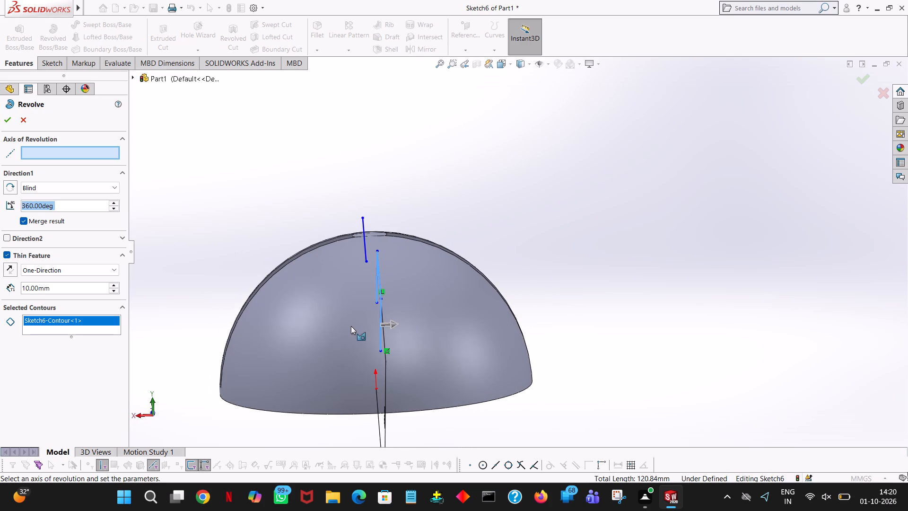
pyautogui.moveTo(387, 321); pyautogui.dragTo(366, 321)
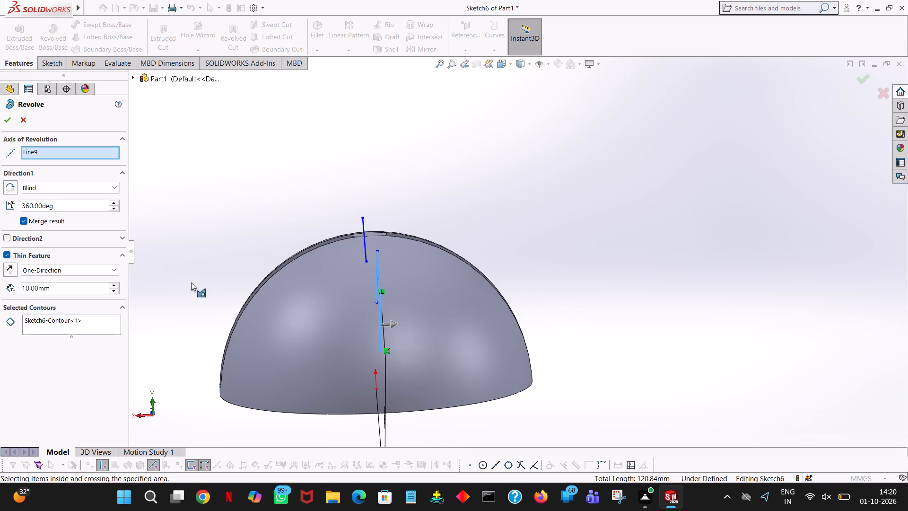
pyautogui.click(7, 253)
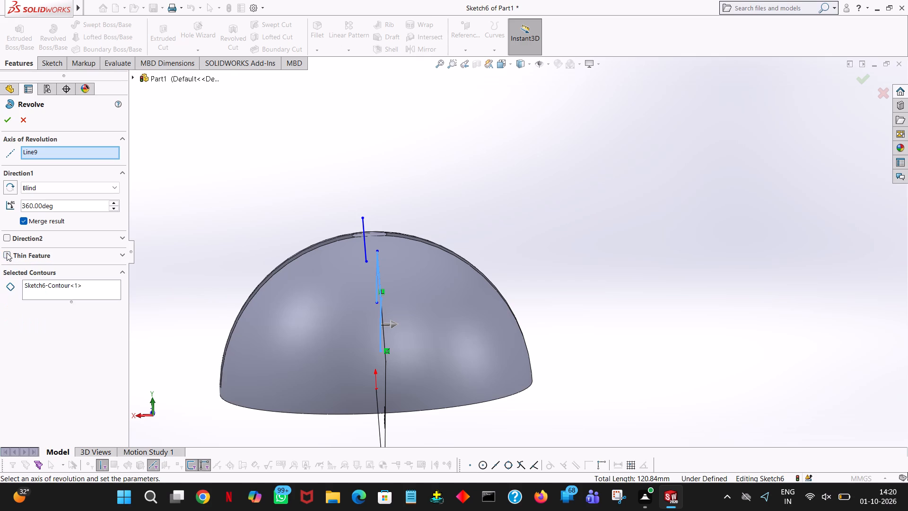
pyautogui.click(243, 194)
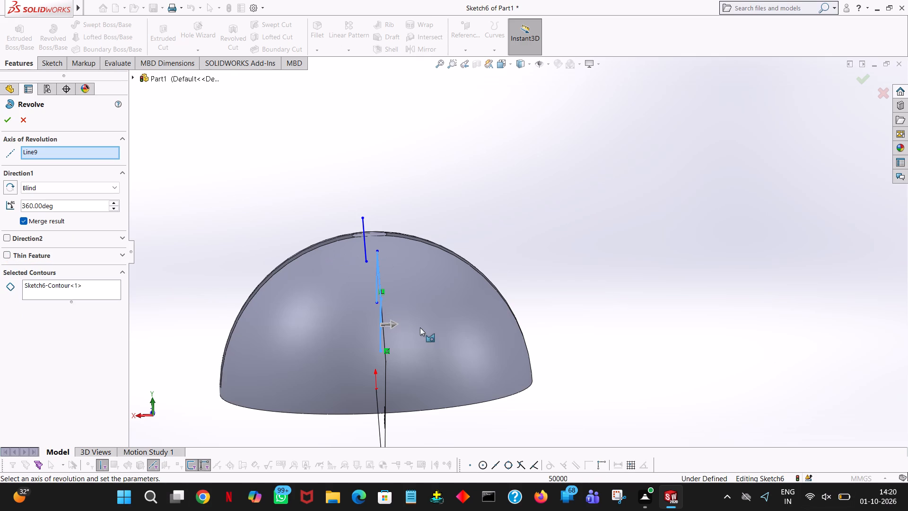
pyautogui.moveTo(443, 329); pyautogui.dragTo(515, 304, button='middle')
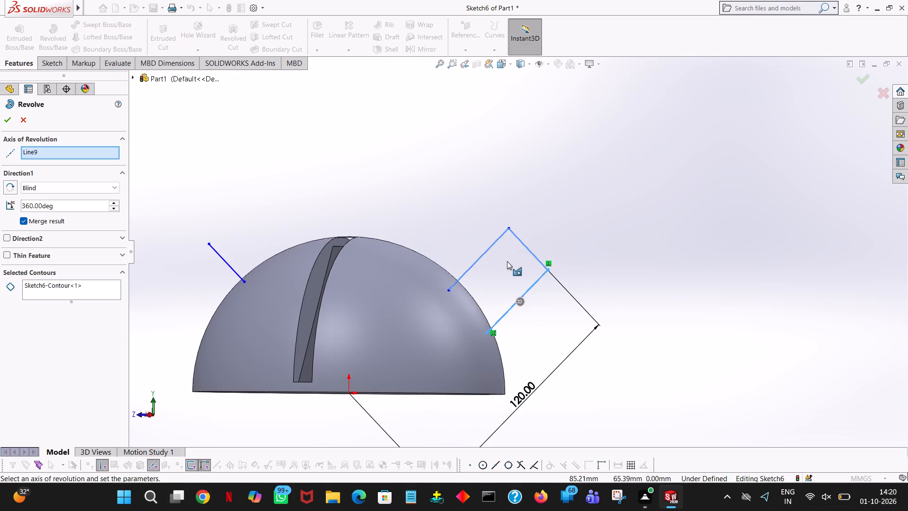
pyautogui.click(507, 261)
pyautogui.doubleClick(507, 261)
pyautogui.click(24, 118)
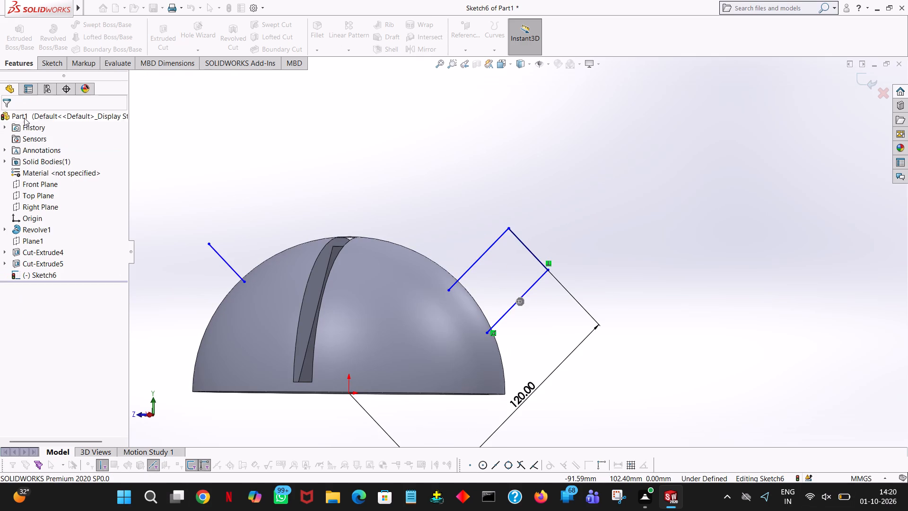
# Sketch a closed upright rectangle from four lines, about 58 mm wide and 84 mm high, beyond the angled profile and clear of the dome.
pyautogui.click(49, 59)
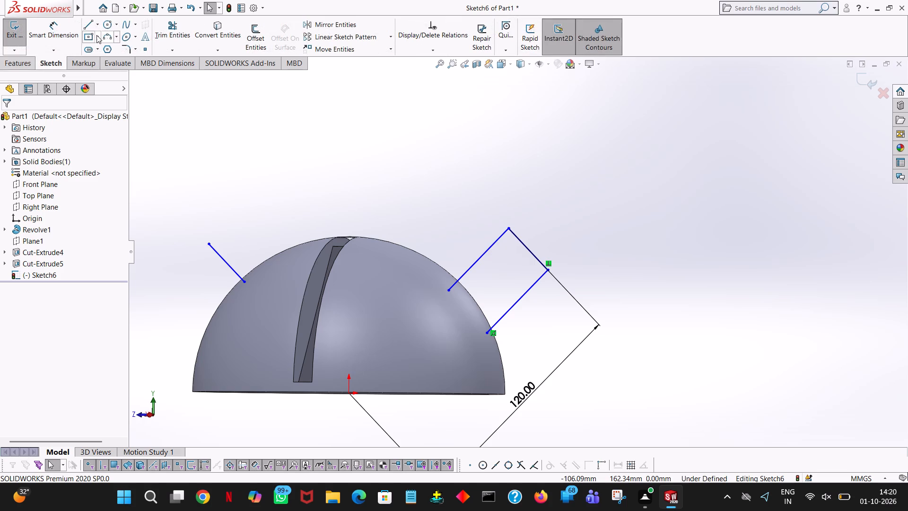
pyautogui.click(91, 19)
pyautogui.click(727, 152)
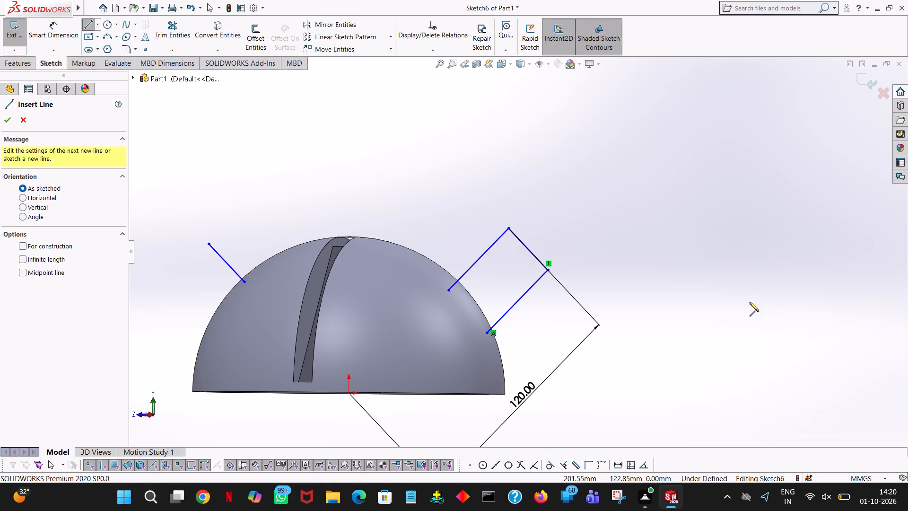
pyautogui.click(724, 316)
pyautogui.click(833, 316)
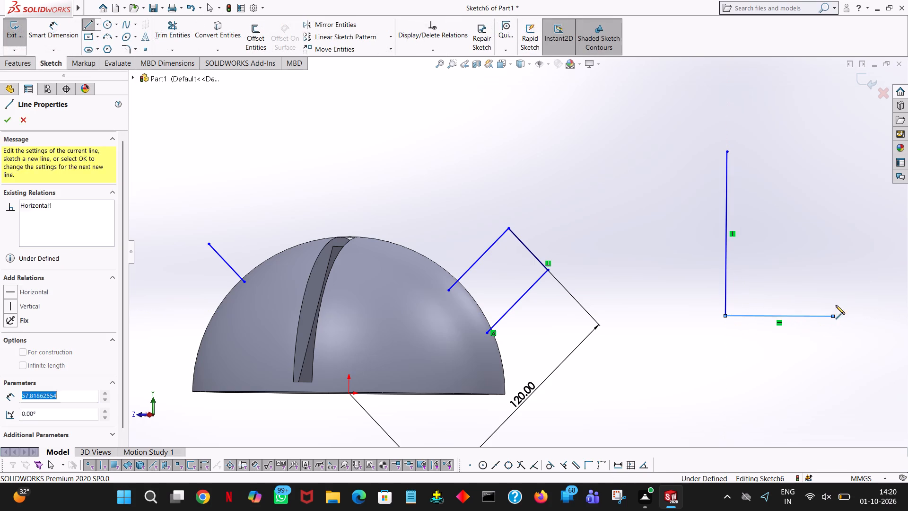
pyautogui.click(832, 153)
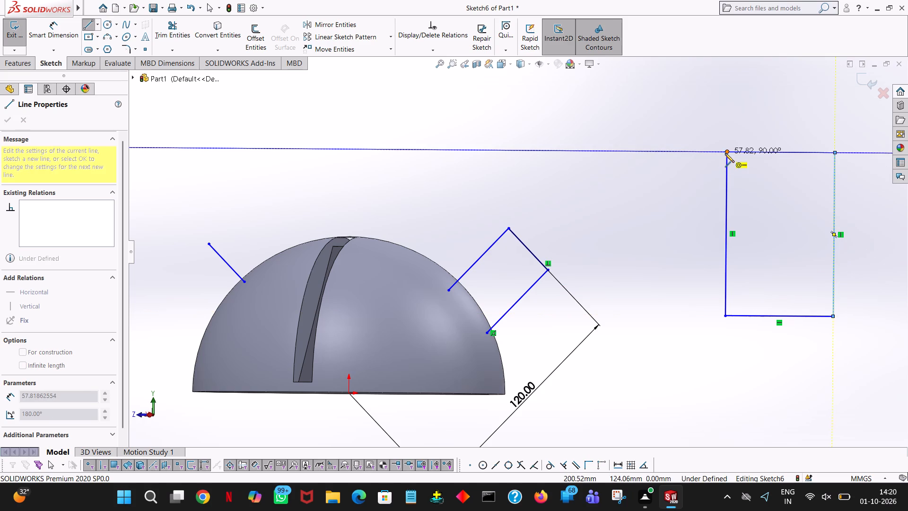
pyautogui.click(725, 153)
pyautogui.rightClick(725, 153)
pyautogui.click(732, 161)
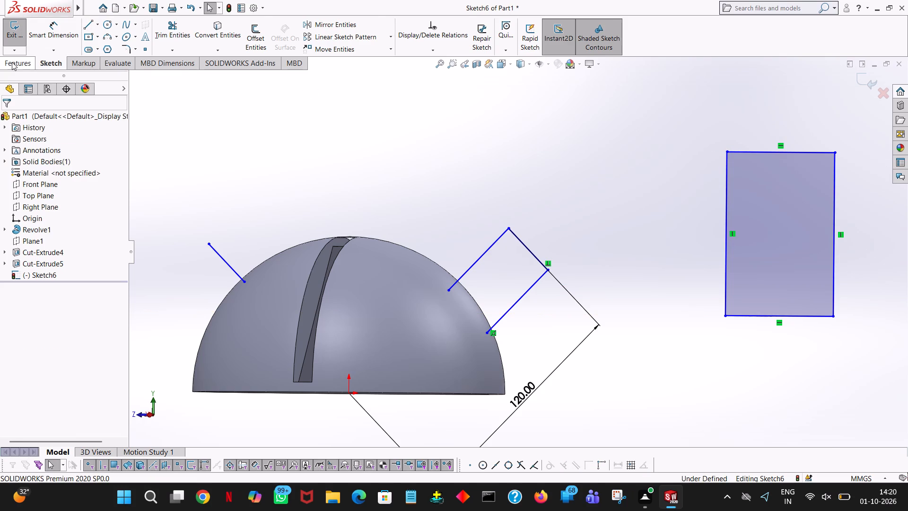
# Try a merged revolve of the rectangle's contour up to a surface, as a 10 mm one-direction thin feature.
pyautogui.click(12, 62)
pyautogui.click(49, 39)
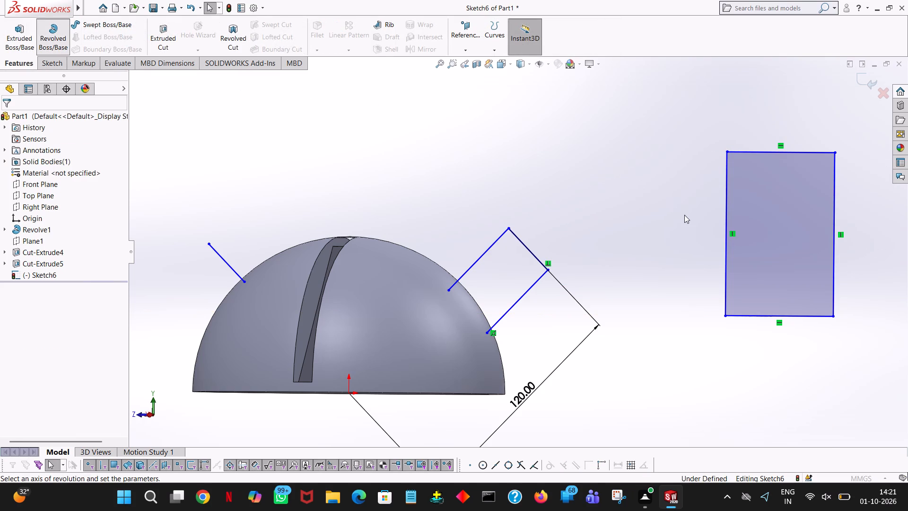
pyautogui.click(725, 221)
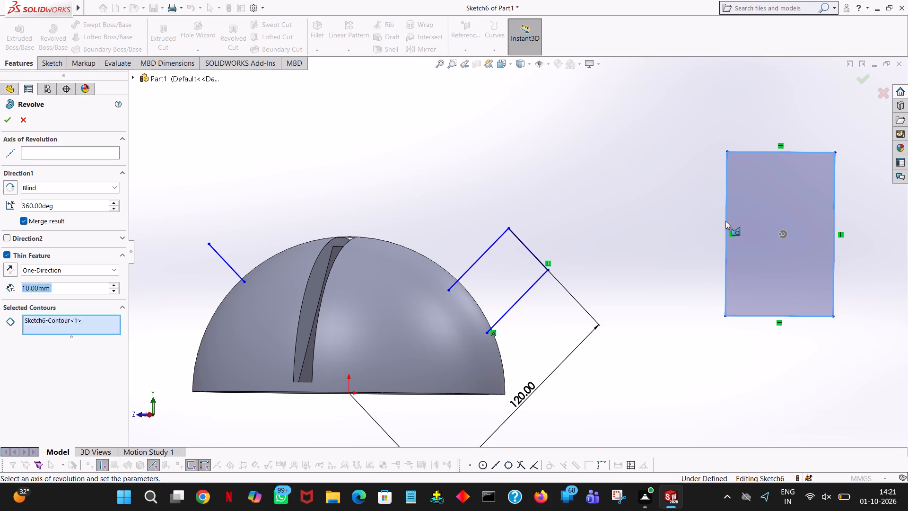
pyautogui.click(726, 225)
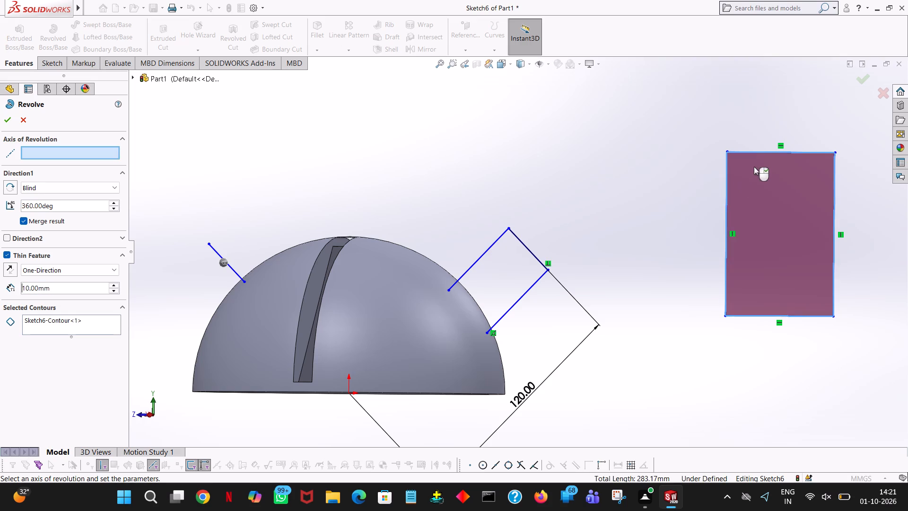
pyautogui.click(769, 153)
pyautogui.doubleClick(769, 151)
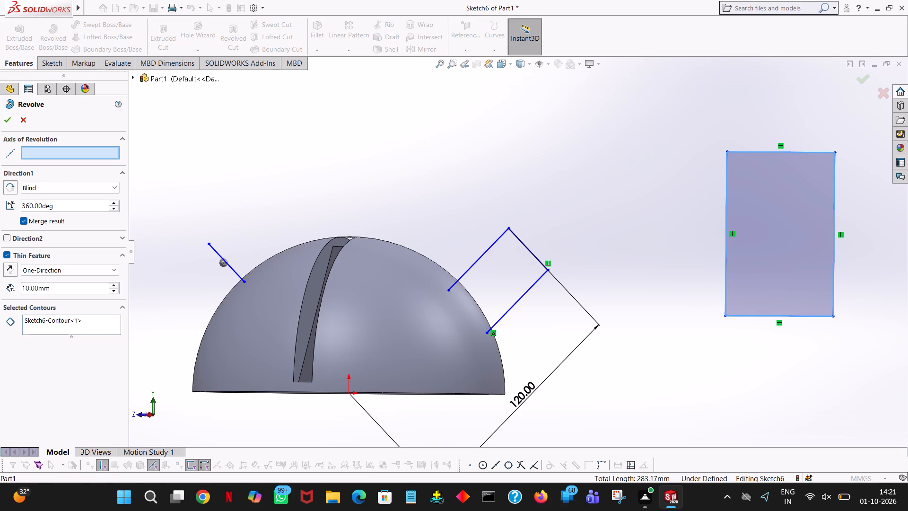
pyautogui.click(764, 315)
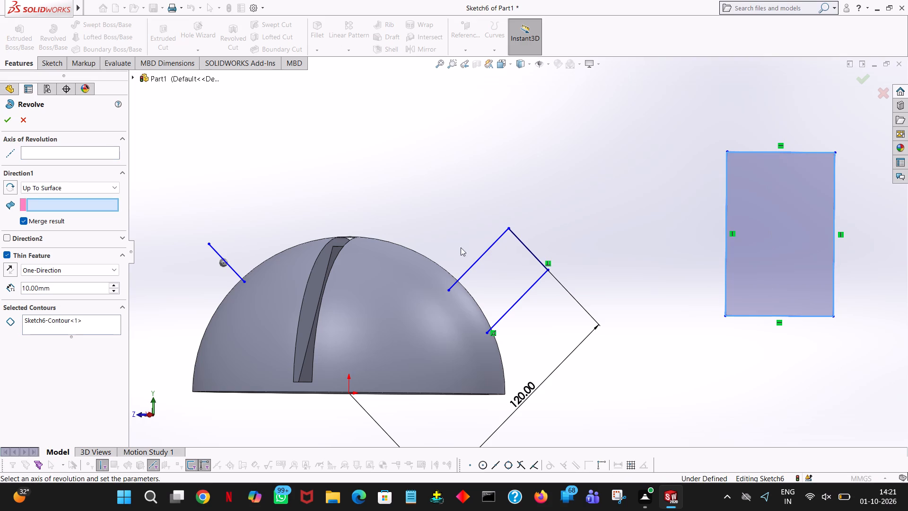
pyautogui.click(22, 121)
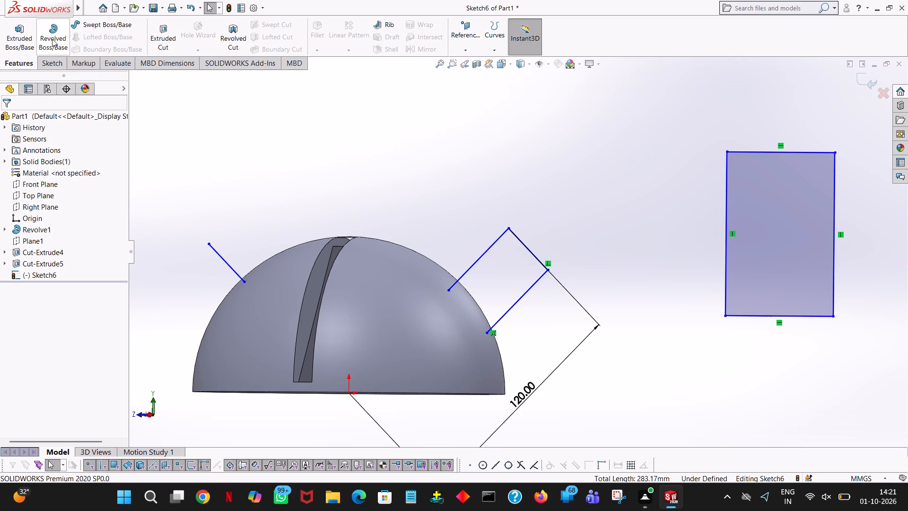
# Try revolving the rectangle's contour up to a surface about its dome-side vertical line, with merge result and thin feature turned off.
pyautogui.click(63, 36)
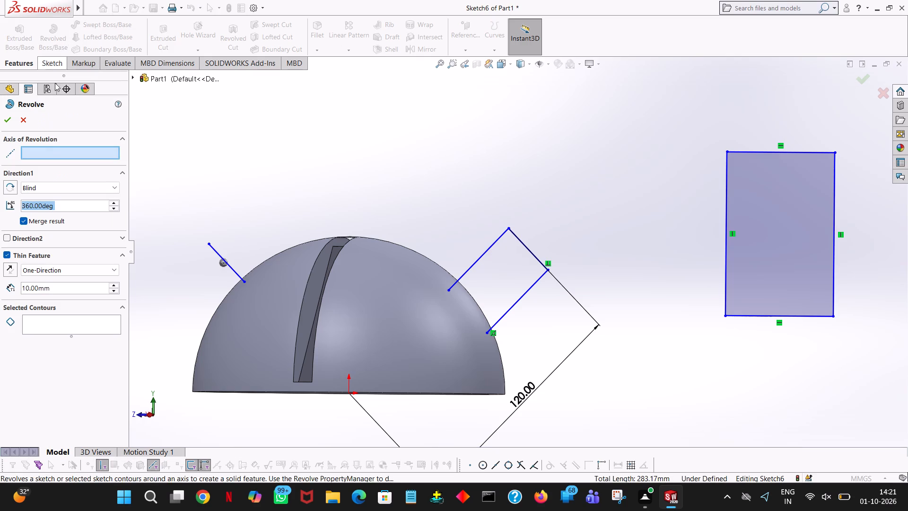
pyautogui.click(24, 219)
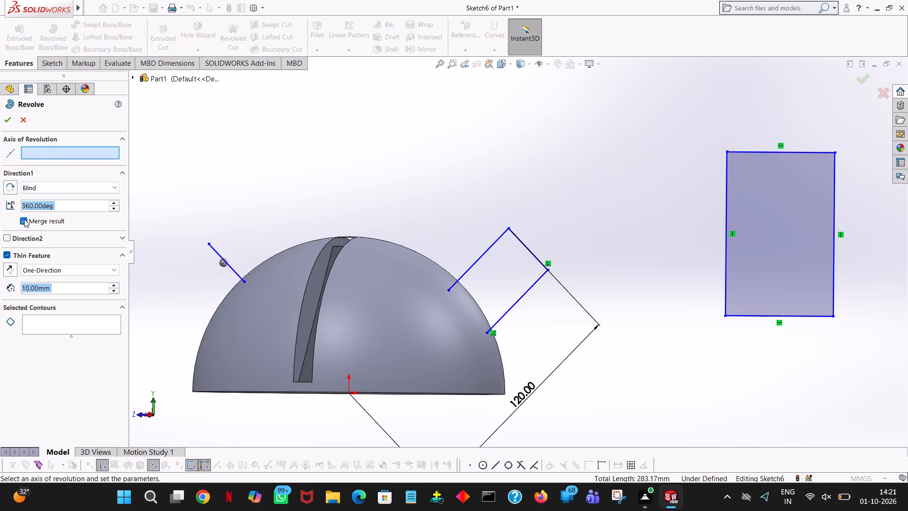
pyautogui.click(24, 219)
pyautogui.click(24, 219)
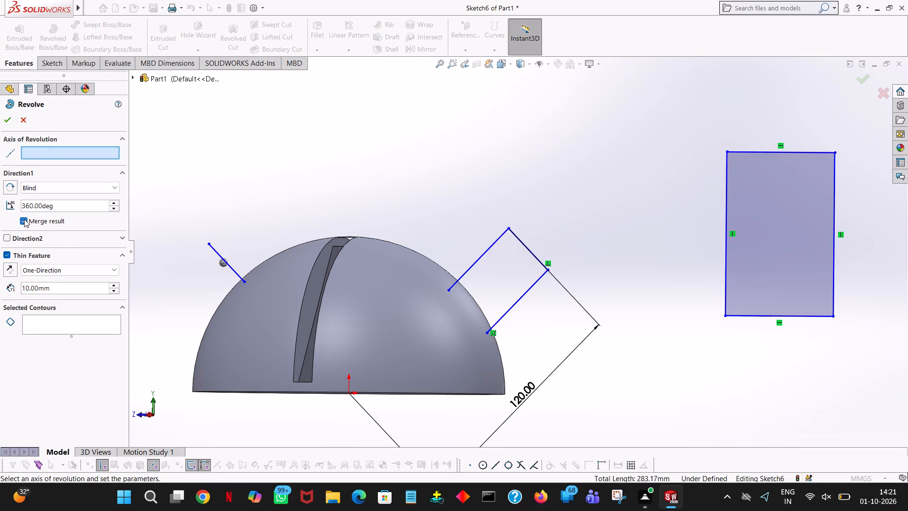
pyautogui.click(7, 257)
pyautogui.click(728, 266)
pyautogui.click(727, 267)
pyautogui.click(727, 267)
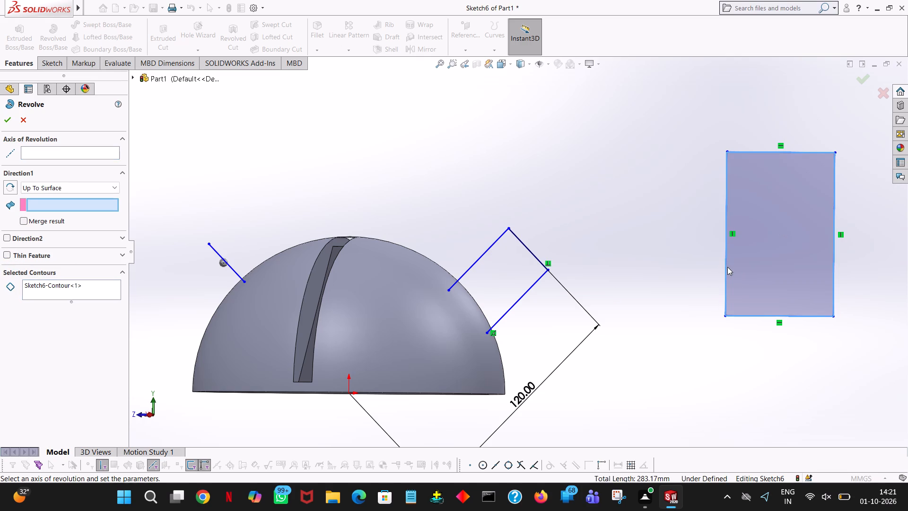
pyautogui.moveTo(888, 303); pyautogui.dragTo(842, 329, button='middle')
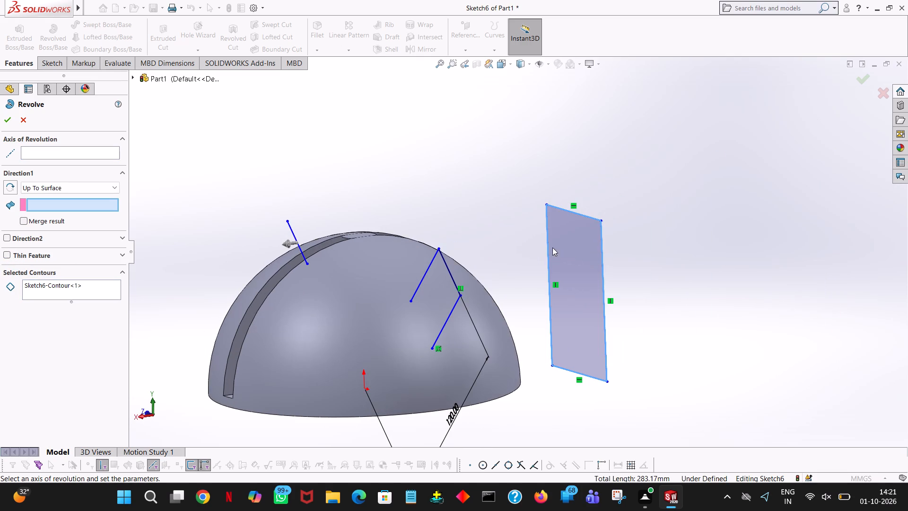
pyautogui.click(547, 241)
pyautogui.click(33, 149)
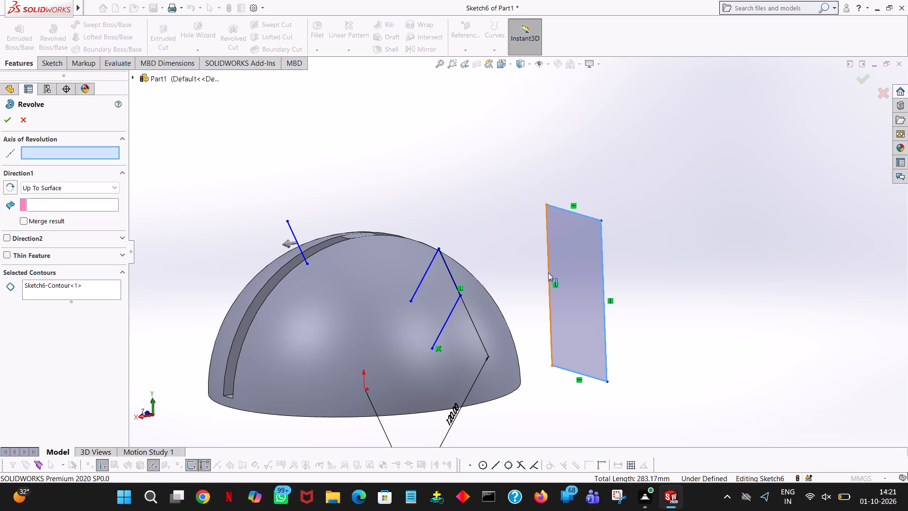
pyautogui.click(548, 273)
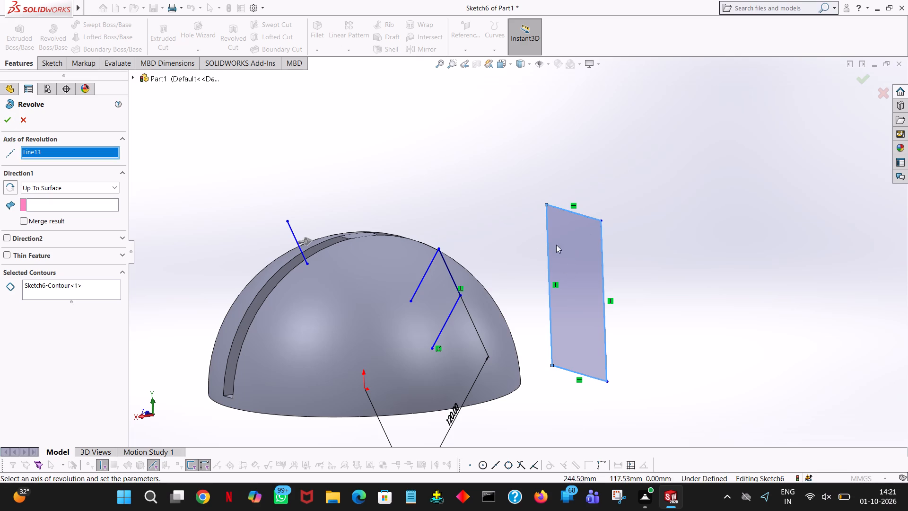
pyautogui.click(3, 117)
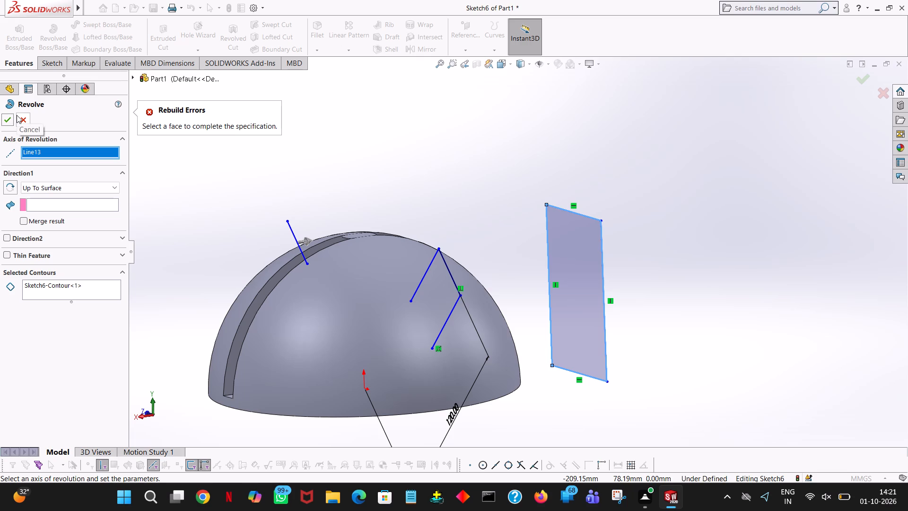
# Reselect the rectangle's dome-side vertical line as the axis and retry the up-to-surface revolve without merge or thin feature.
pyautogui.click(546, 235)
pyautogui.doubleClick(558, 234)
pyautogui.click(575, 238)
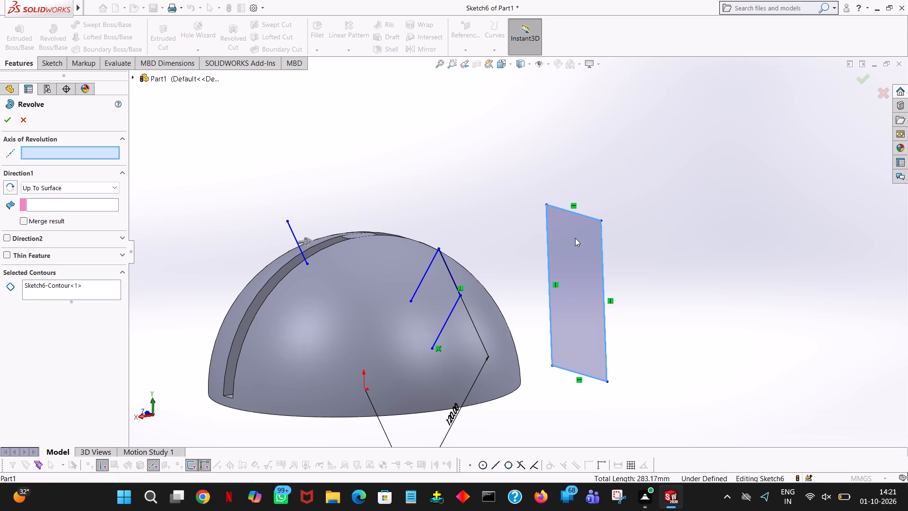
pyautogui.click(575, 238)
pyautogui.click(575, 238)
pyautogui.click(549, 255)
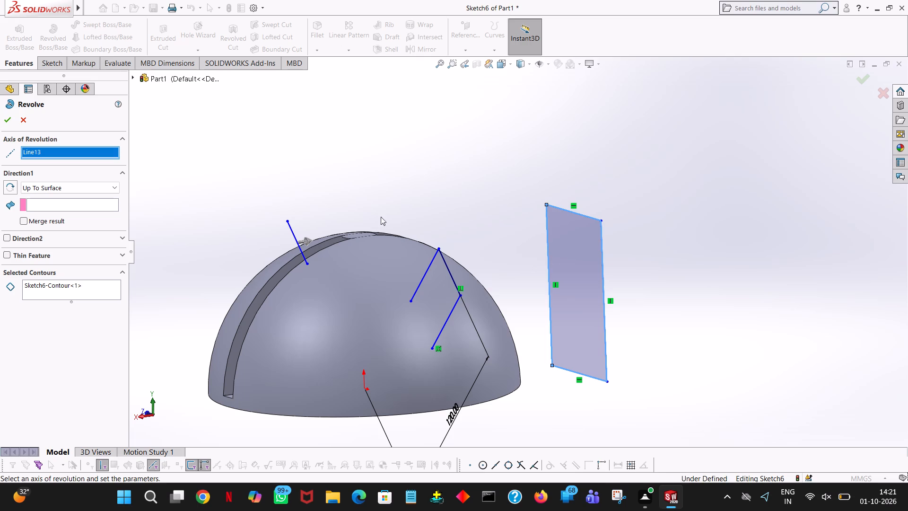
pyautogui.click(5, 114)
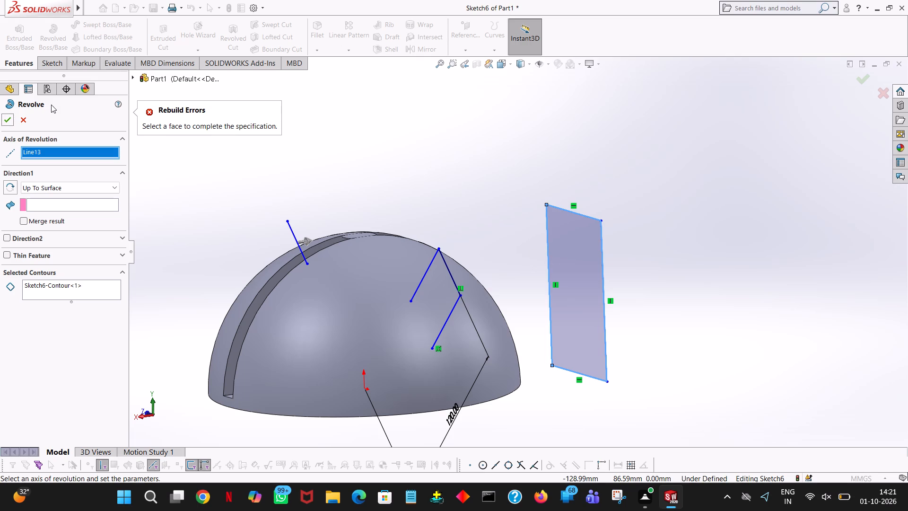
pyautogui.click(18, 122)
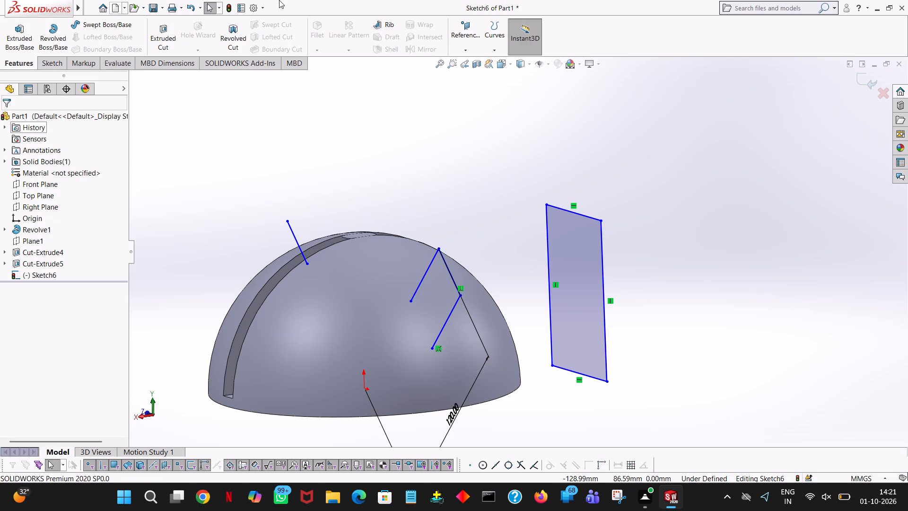
# Trim away the rectangle's bottom line and the vertical side farthest from the dome, using trim to closest.
pyautogui.moveTo(597, 175); pyautogui.dragTo(643, 158, button='middle')
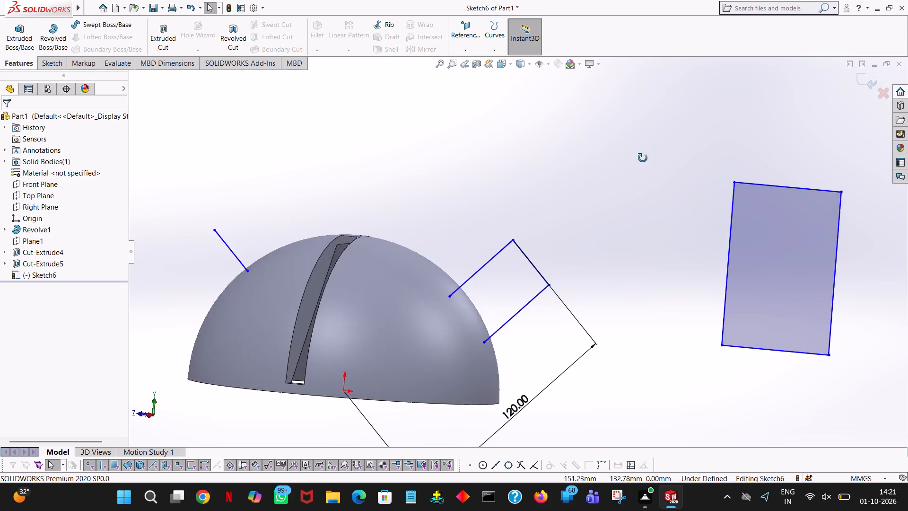
pyautogui.moveTo(643, 158); pyautogui.dragTo(648, 145, button='middle')
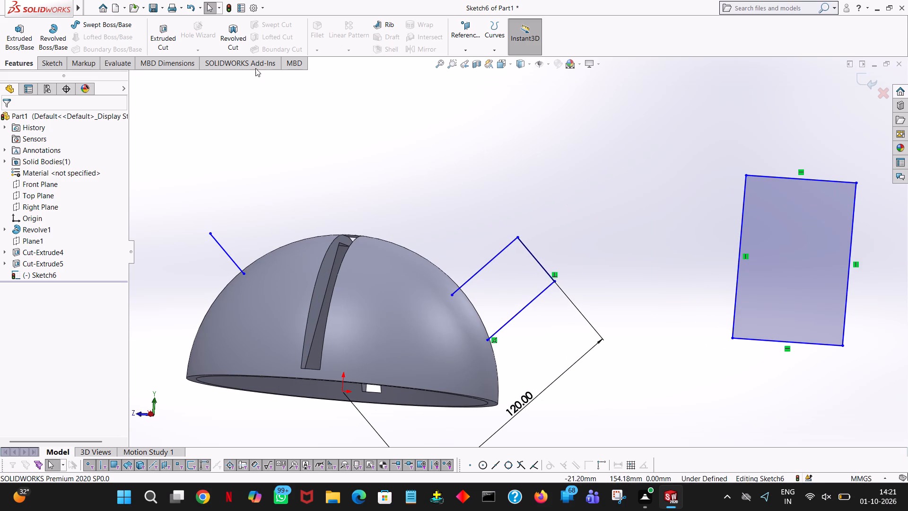
pyautogui.click(54, 68)
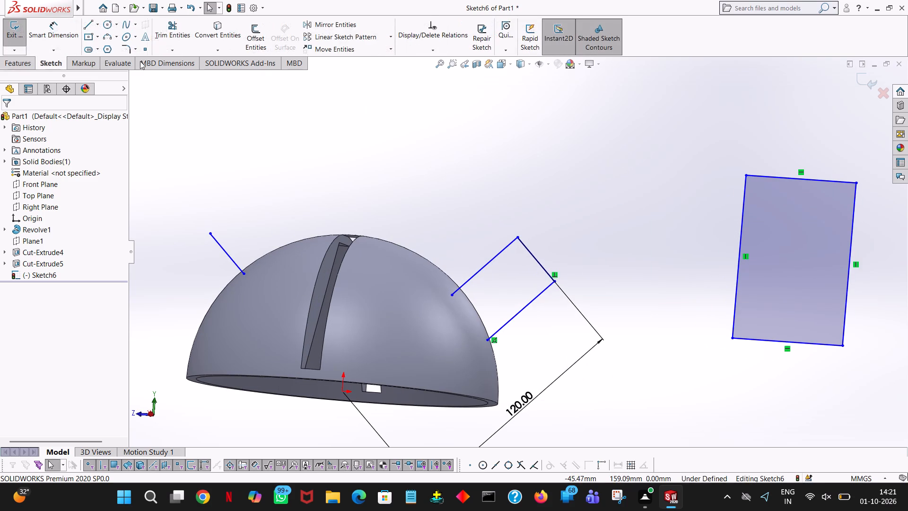
pyautogui.click(171, 30)
pyautogui.click(830, 343)
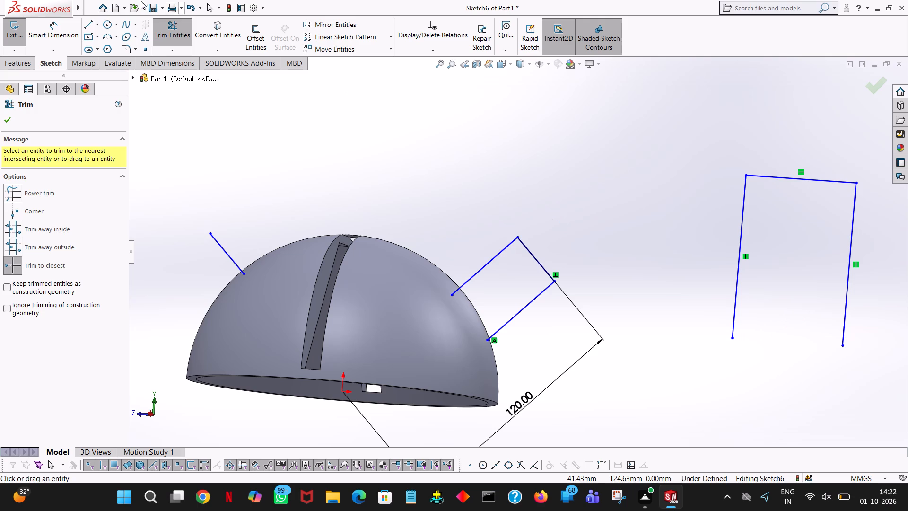
pyautogui.click(849, 260)
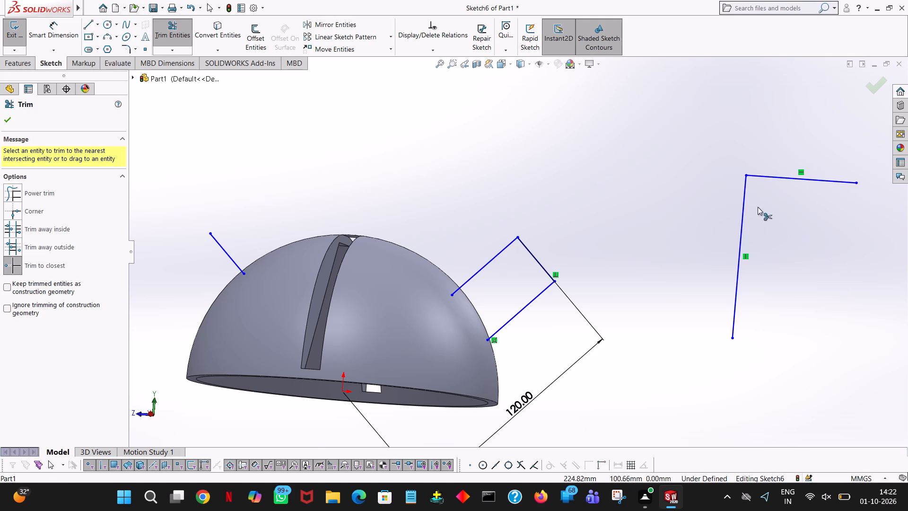
pyautogui.click(873, 84)
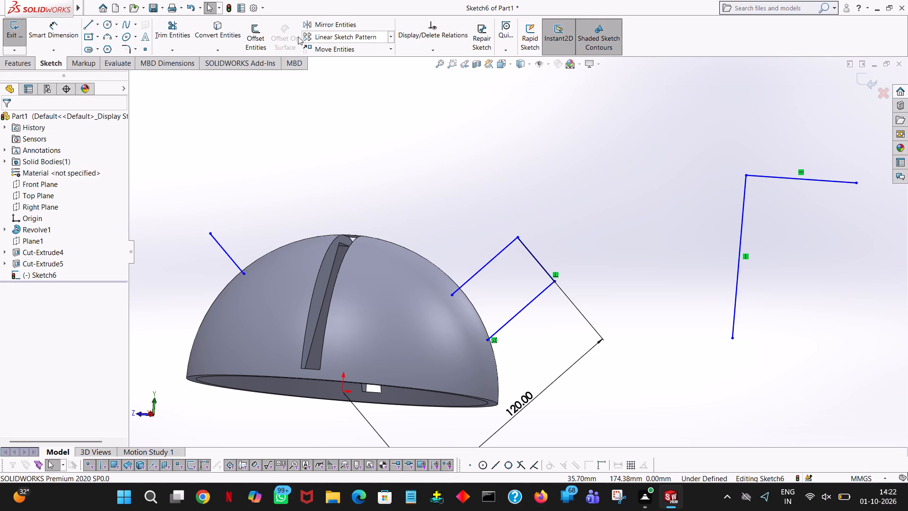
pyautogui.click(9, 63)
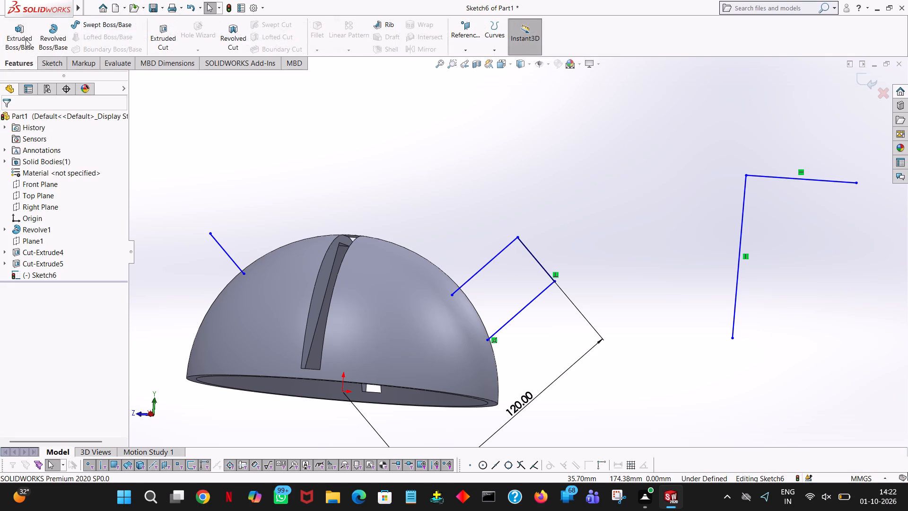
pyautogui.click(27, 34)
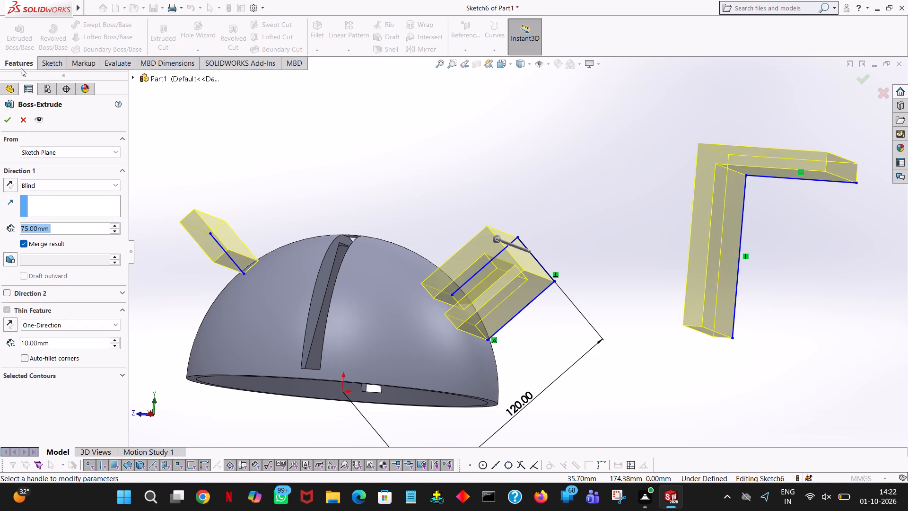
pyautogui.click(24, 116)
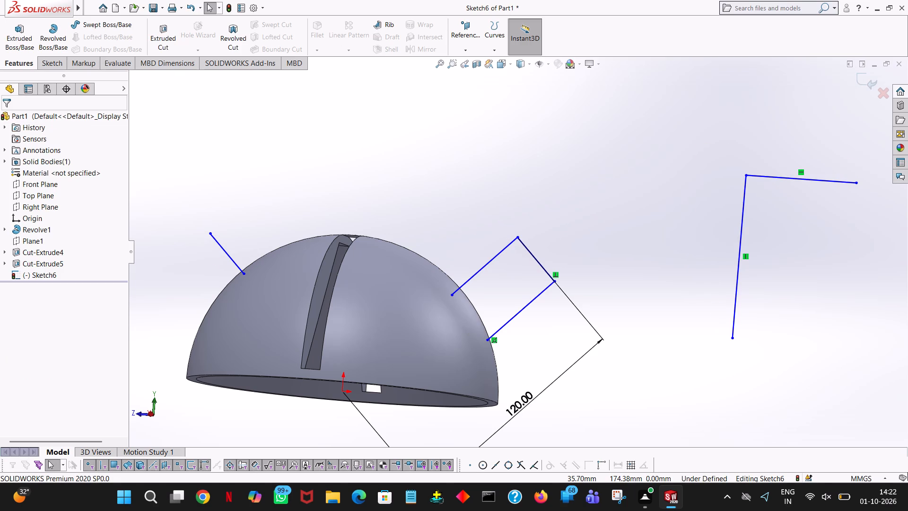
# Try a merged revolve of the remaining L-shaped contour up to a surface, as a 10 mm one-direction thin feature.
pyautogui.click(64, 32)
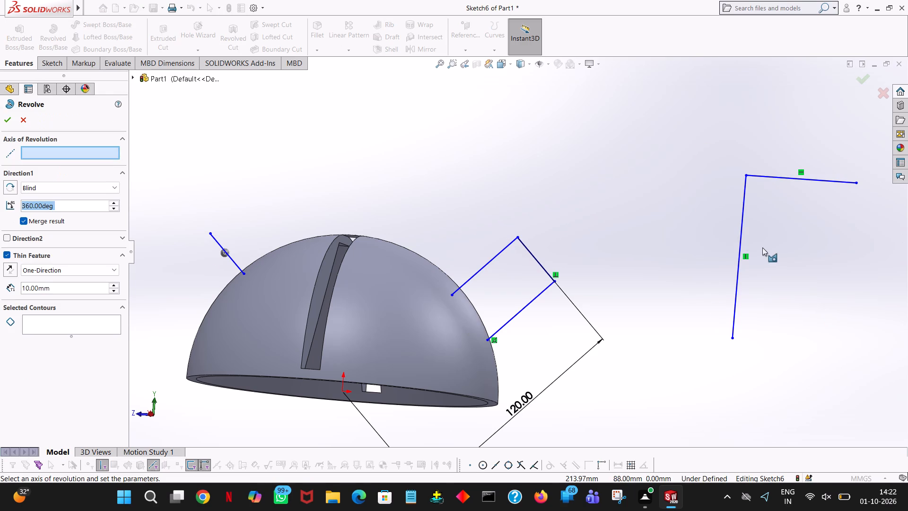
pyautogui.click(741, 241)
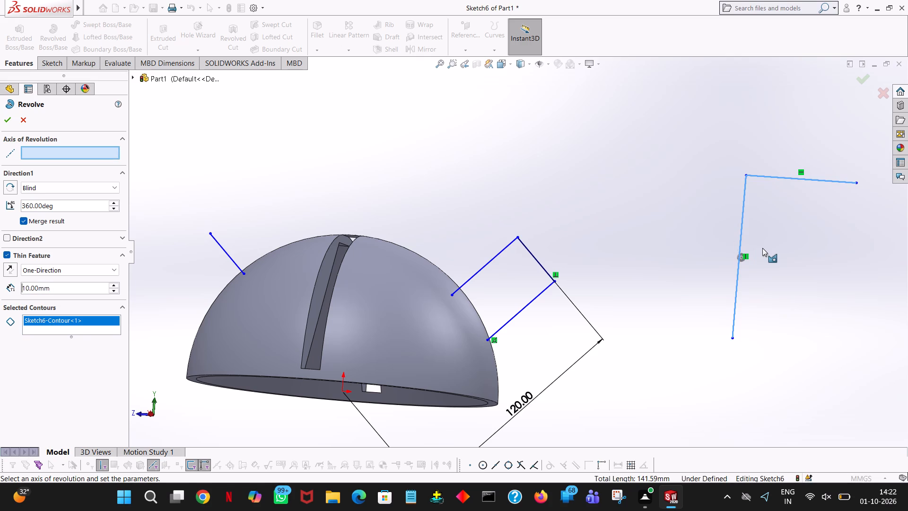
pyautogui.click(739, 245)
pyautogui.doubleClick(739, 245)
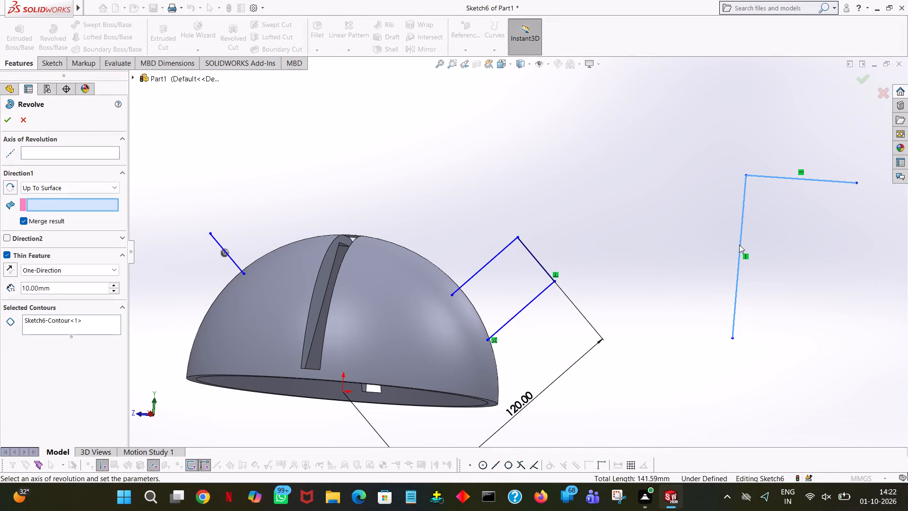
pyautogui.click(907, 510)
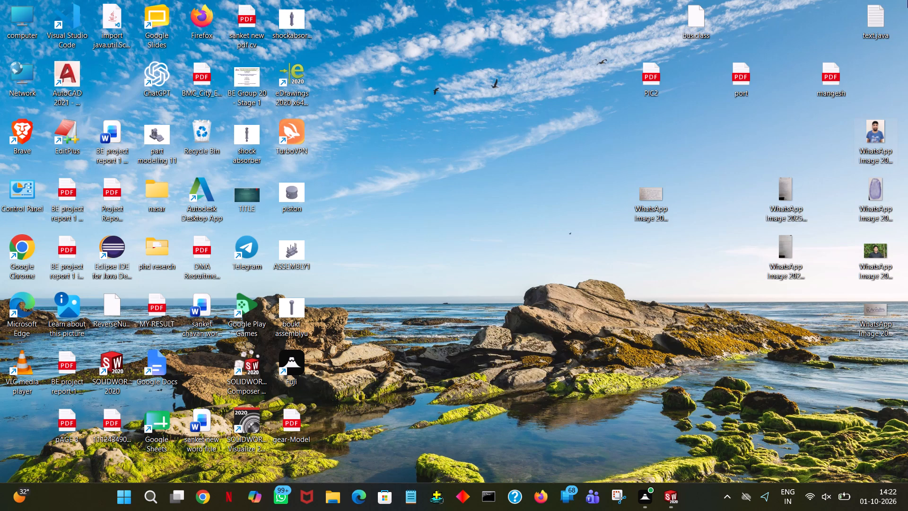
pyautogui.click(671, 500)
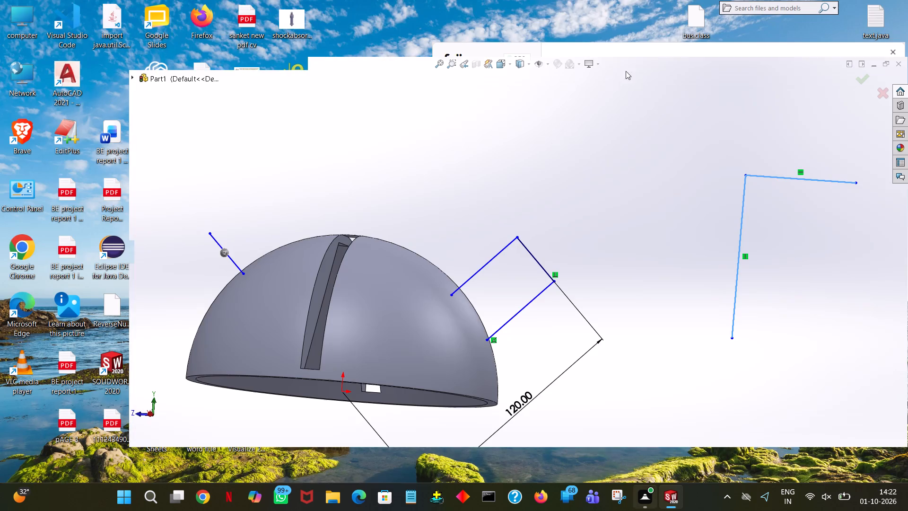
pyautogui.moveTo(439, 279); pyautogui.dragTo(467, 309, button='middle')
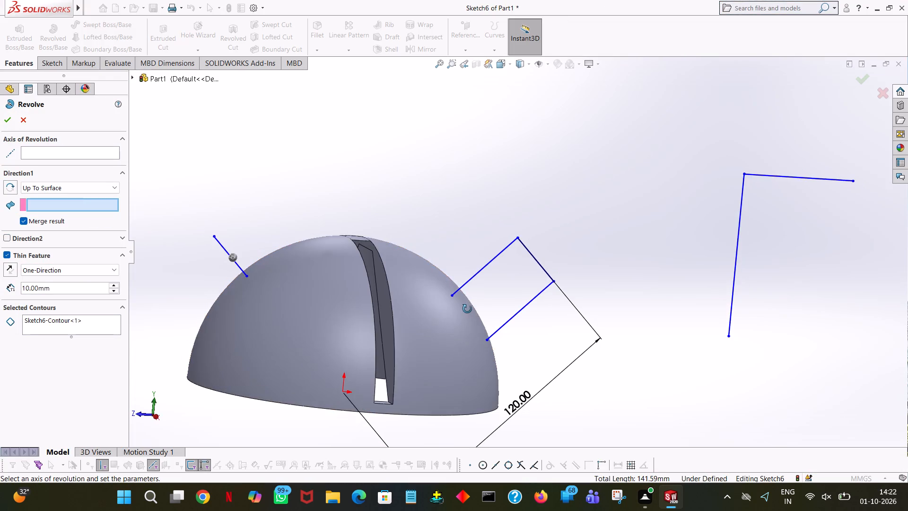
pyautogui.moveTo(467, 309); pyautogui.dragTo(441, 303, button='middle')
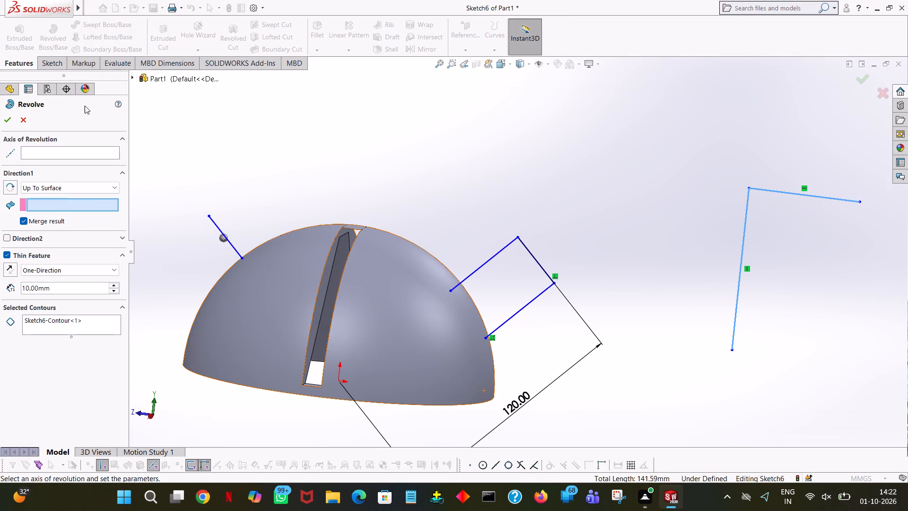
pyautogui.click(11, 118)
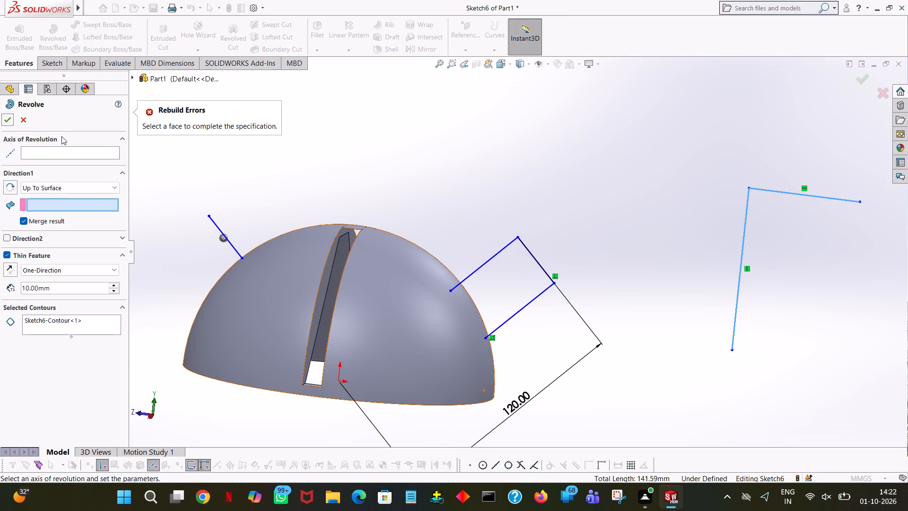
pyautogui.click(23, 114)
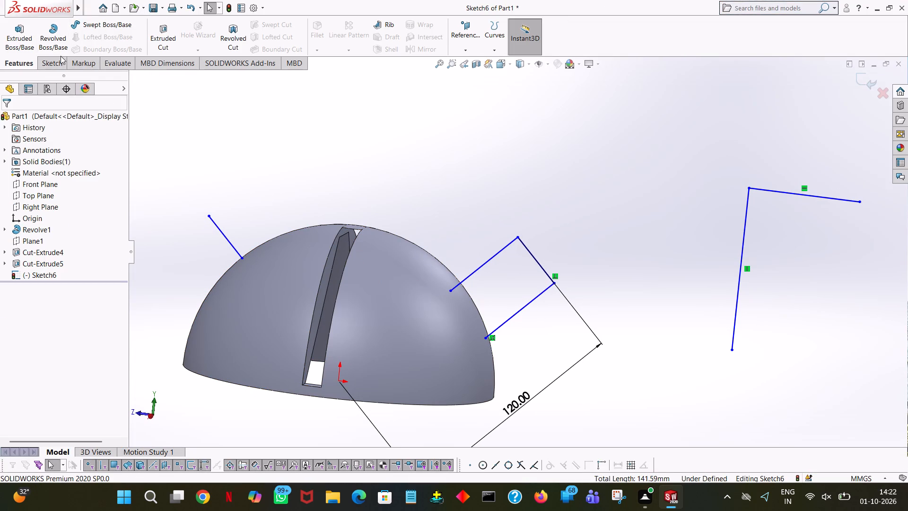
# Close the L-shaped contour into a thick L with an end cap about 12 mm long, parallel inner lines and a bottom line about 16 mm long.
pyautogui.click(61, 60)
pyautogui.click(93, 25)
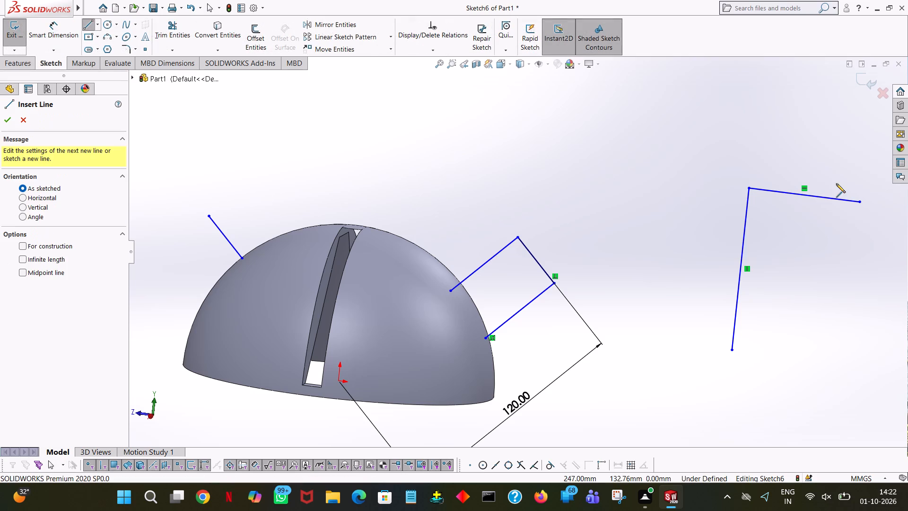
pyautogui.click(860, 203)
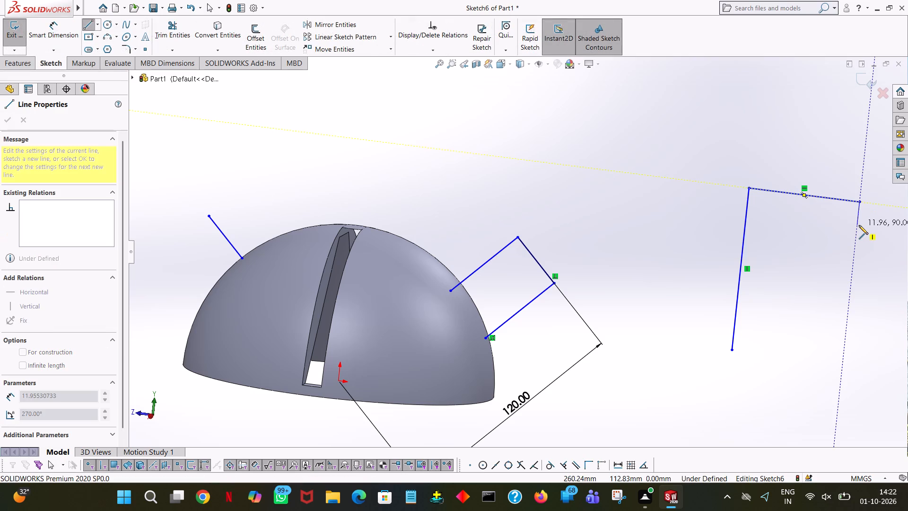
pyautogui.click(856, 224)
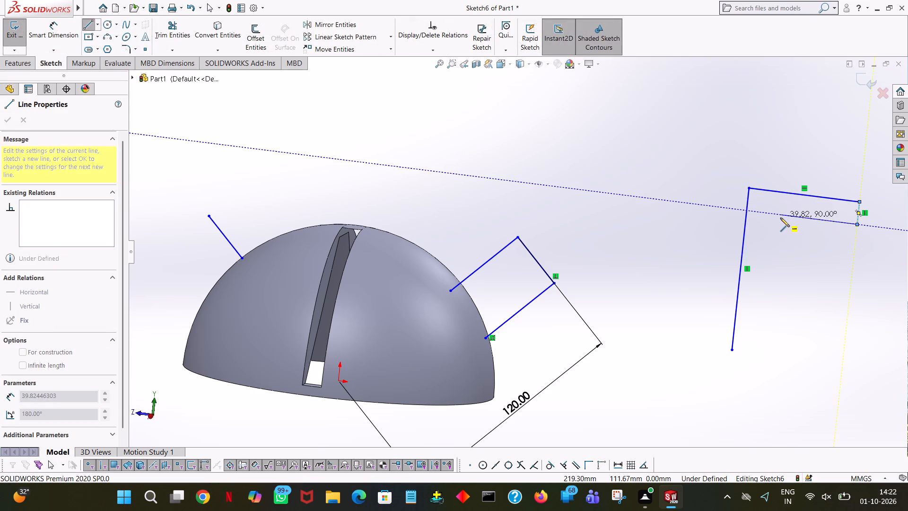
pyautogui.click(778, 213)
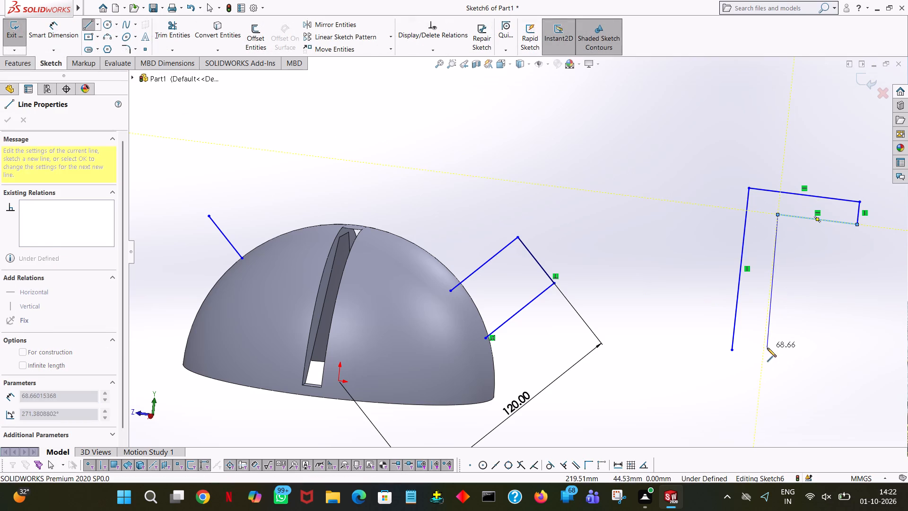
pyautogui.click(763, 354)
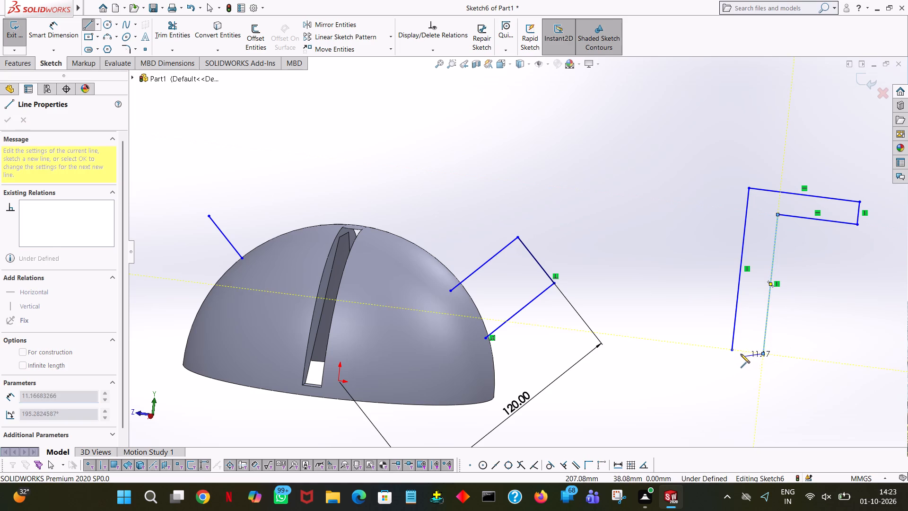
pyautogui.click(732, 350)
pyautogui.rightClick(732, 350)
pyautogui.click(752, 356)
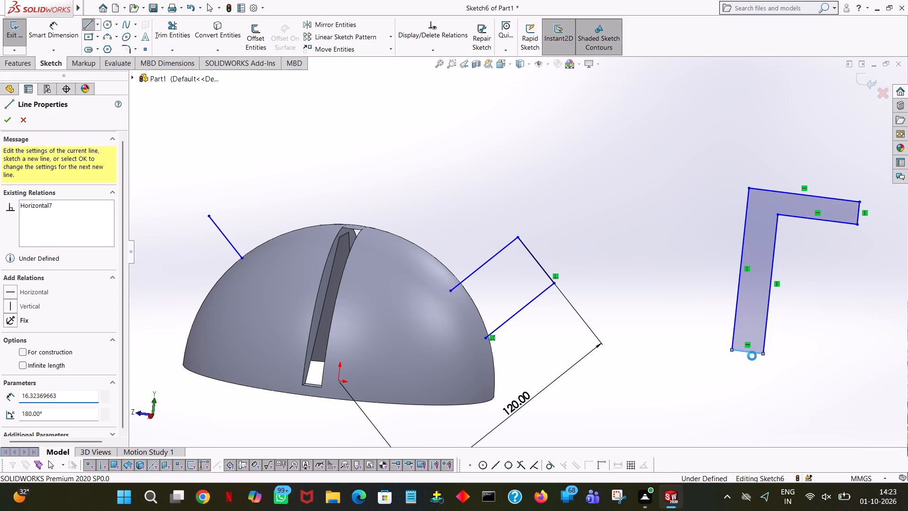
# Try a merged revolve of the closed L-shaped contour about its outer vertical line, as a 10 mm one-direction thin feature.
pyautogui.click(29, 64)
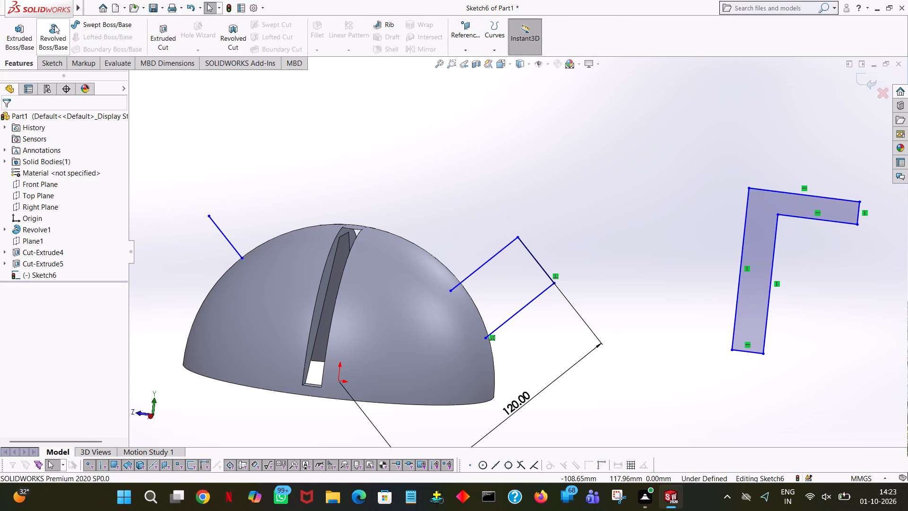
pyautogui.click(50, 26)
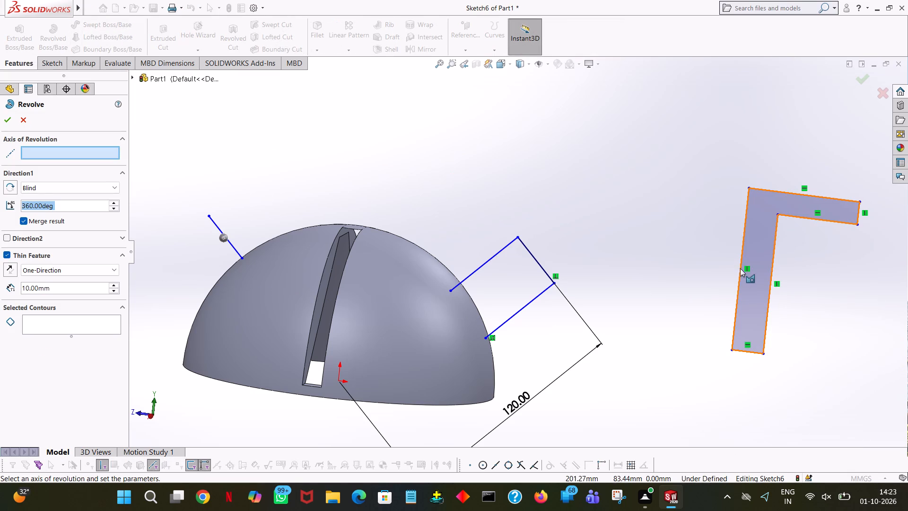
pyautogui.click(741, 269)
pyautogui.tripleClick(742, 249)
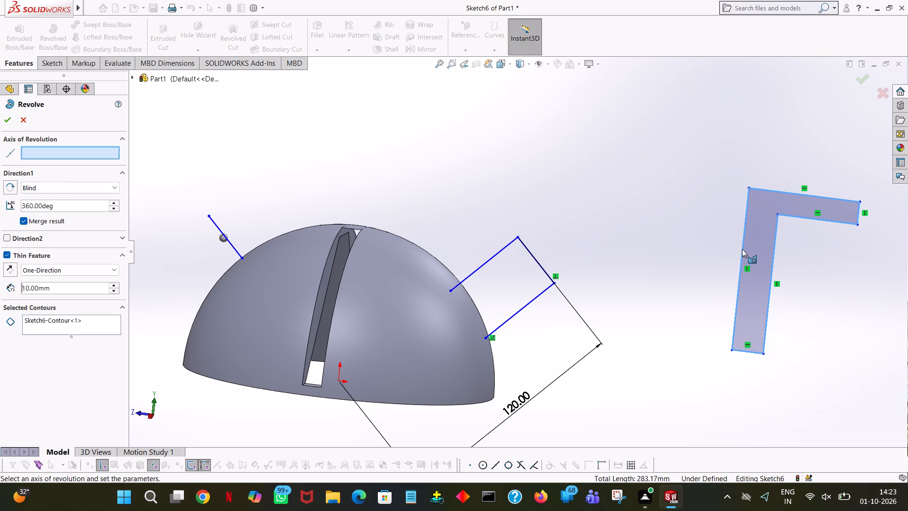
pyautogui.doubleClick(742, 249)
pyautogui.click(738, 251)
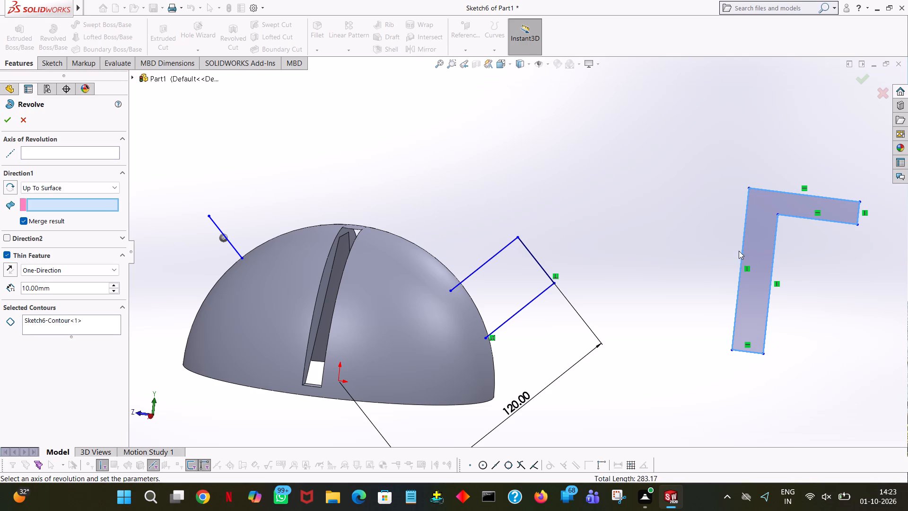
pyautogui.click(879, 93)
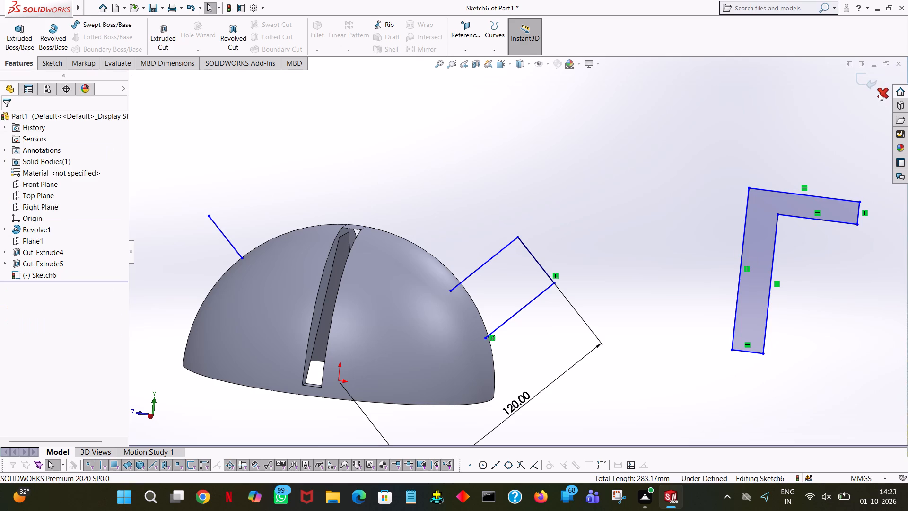
# Exit the boss sketch and discard all its changes.
pyautogui.click(879, 93)
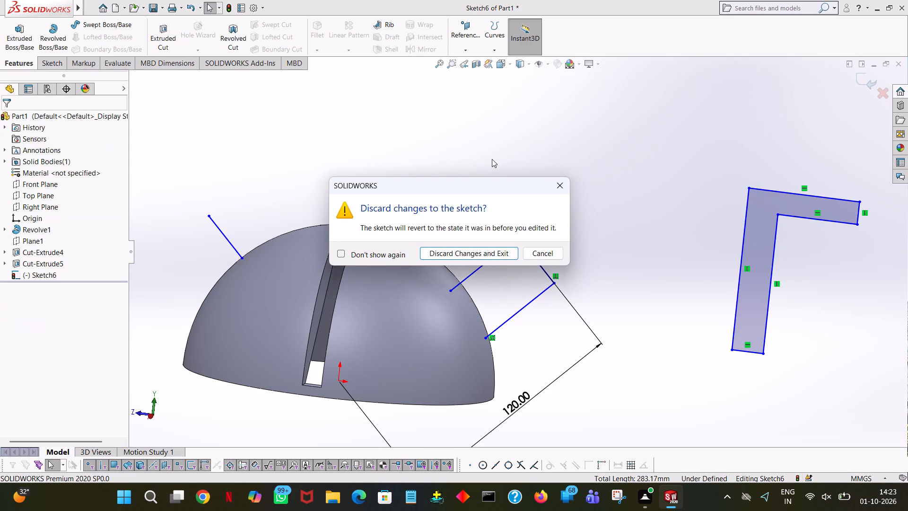
pyautogui.click(470, 255)
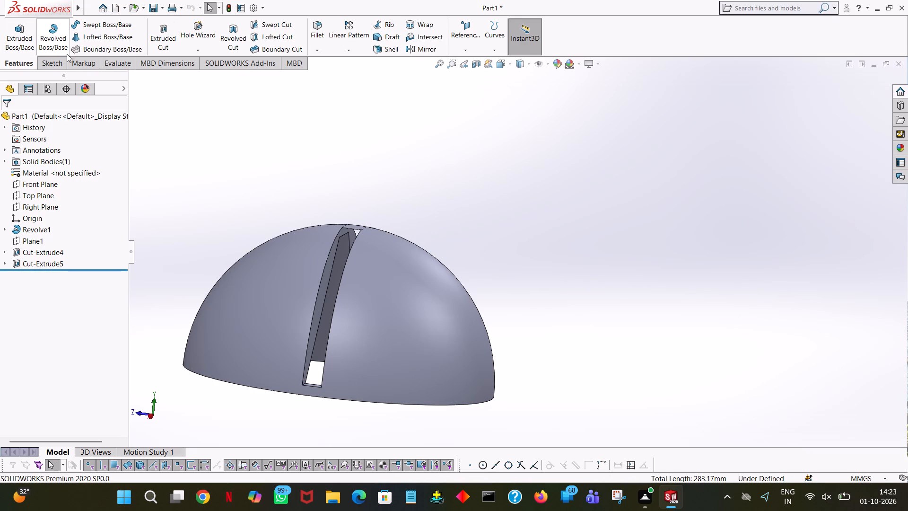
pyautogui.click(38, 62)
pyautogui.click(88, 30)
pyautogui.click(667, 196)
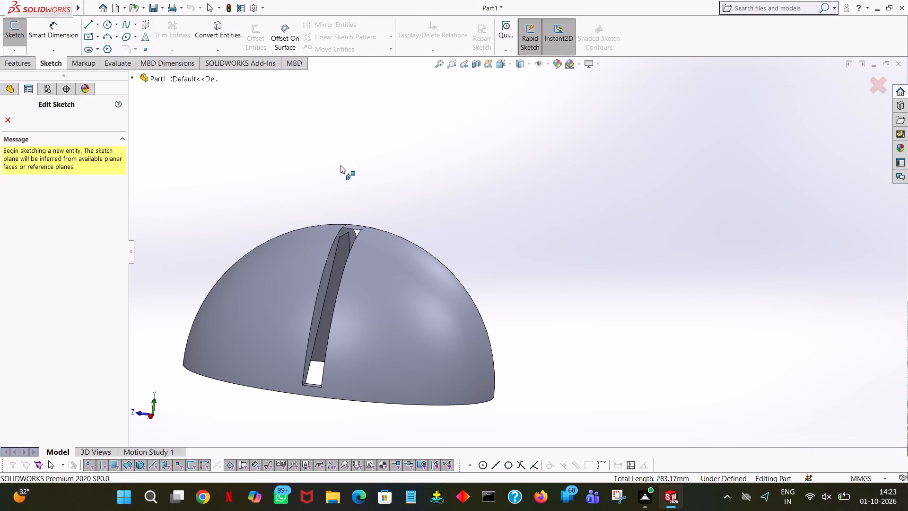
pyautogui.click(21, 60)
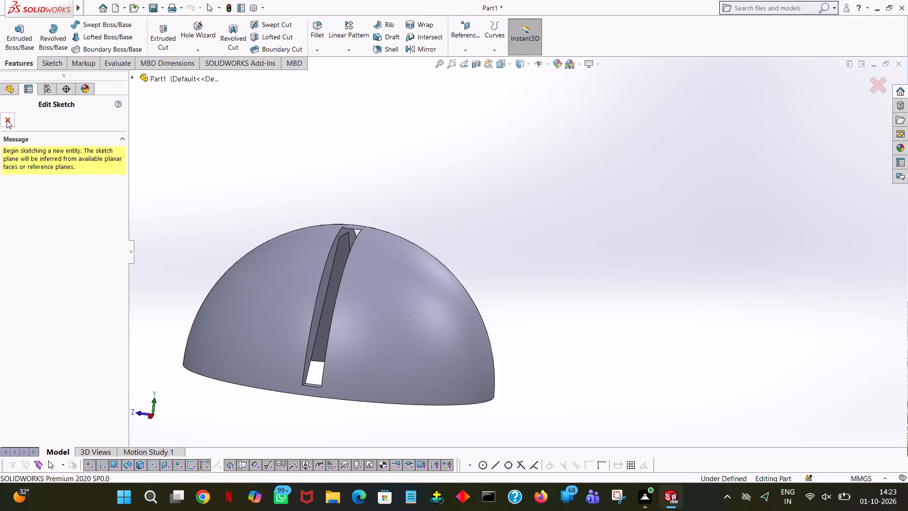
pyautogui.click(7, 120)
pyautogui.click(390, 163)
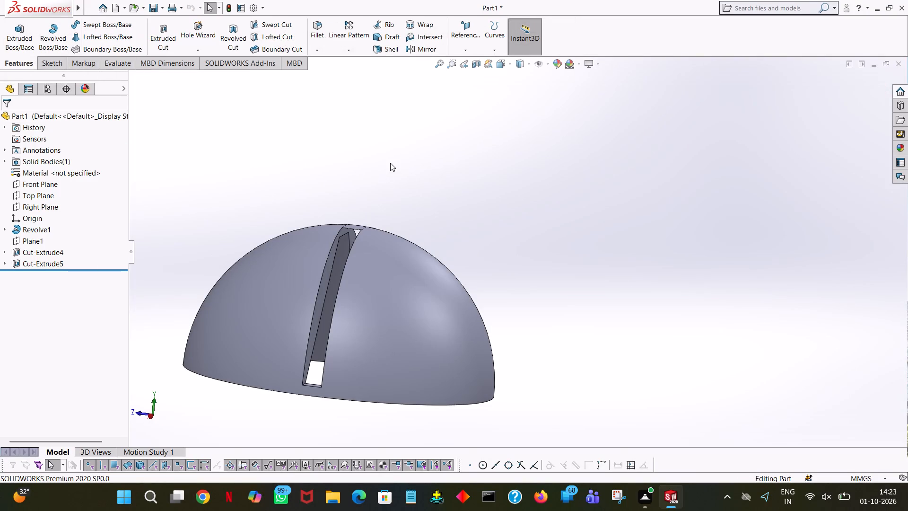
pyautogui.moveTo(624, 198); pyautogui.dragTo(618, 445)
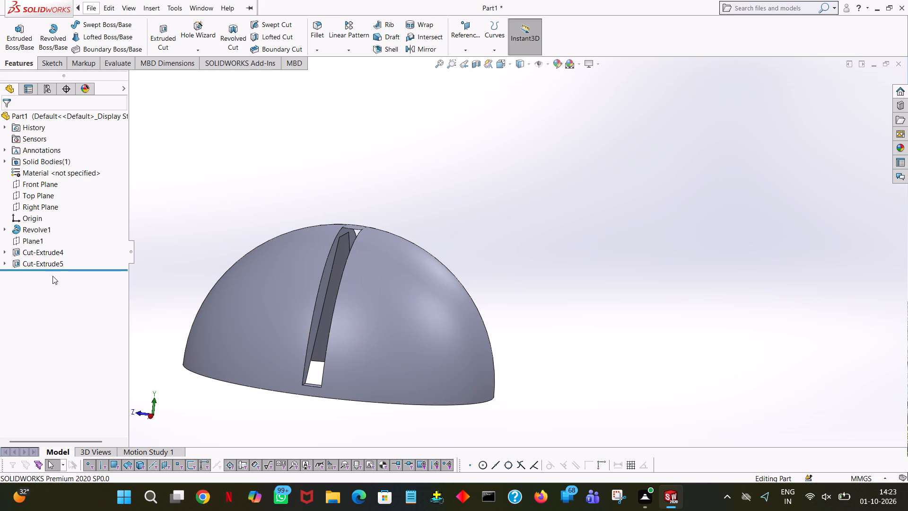
# Start a new sketch on the Right Plane and draw a 45° line about 117.5 mm long from the origin out past the dome.
pyautogui.click(37, 204)
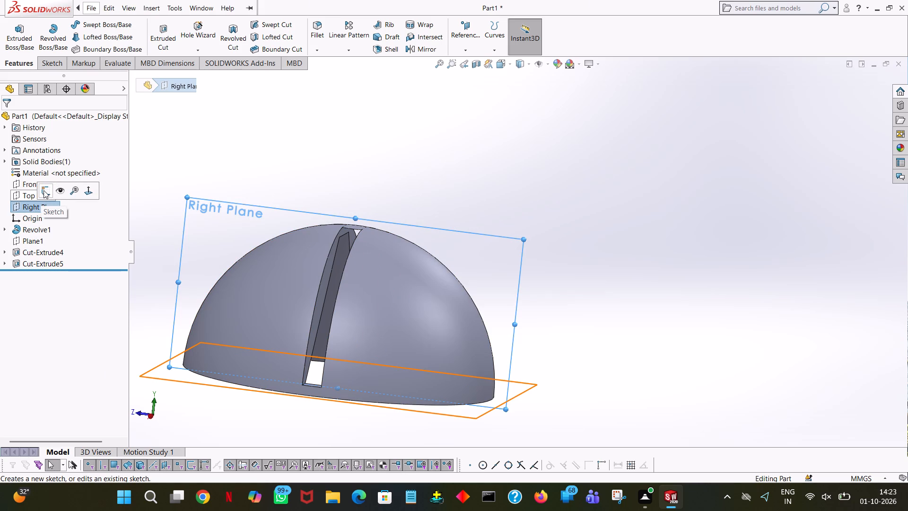
pyautogui.click(44, 190)
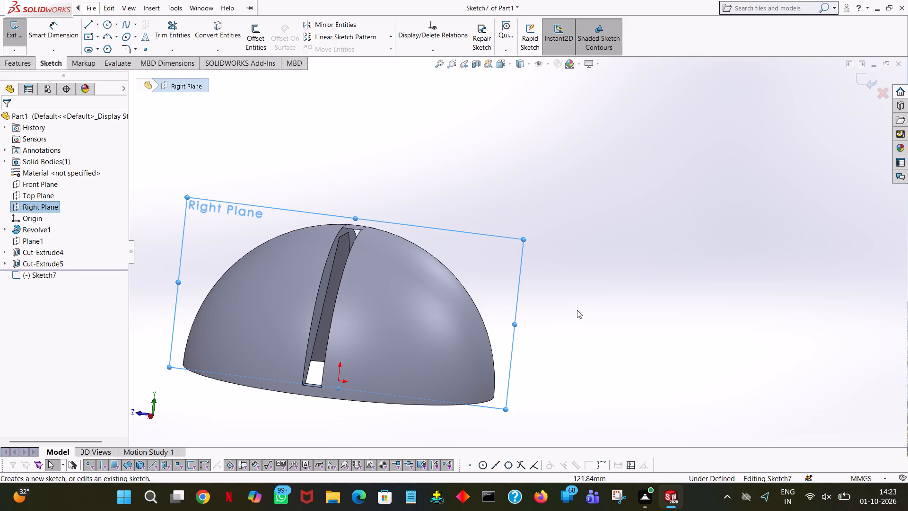
pyautogui.moveTo(569, 310); pyautogui.dragTo(562, 310)
pyautogui.press('space')
pyautogui.click(115, 72)
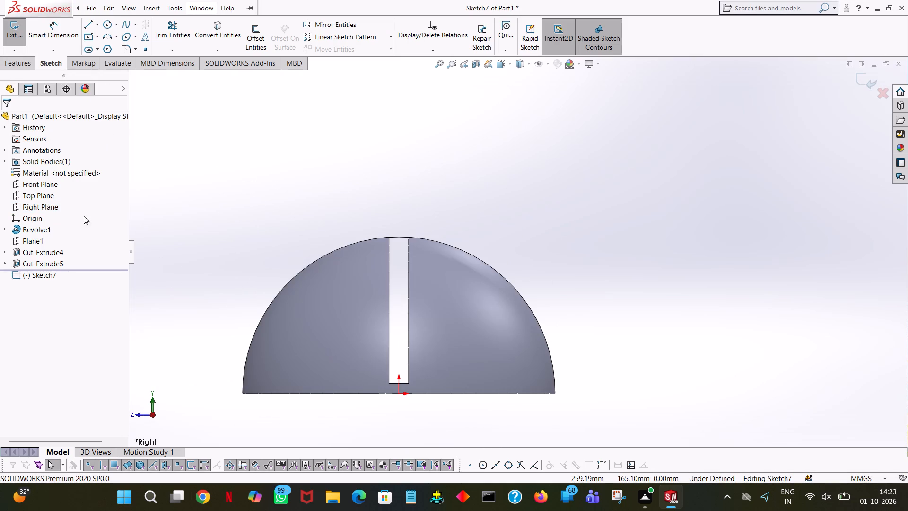
pyautogui.click(87, 18)
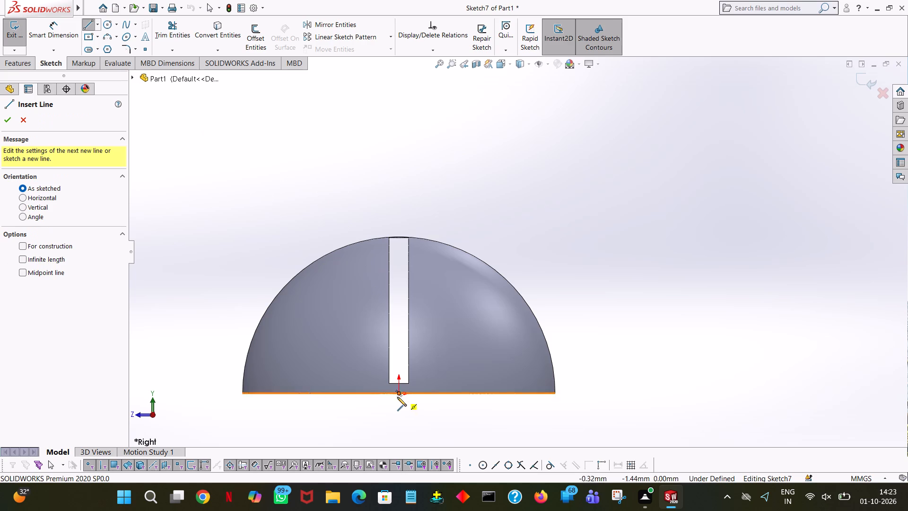
pyautogui.click(400, 394)
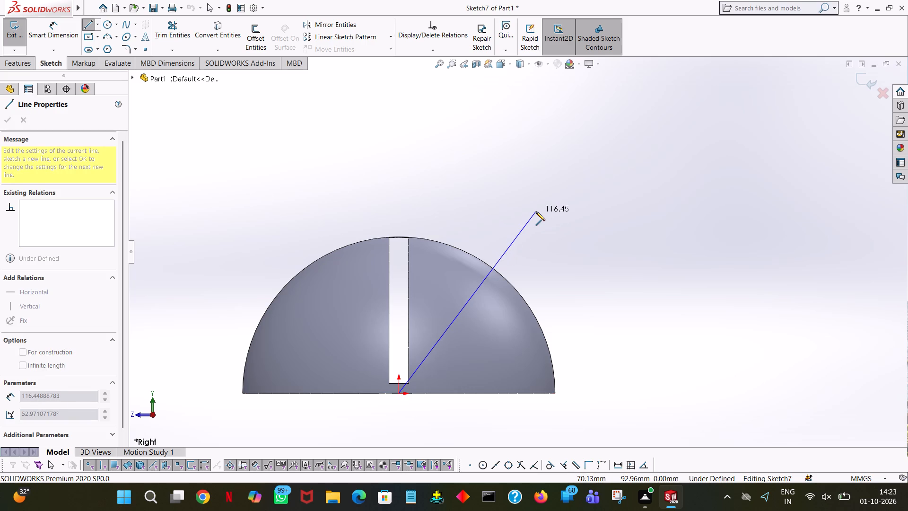
pyautogui.click(560, 229)
pyautogui.rightClick(560, 229)
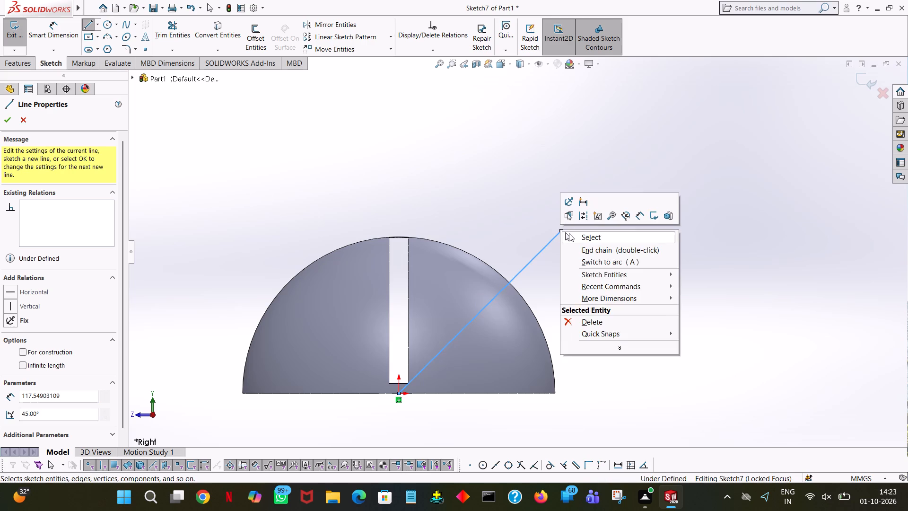
pyautogui.click(569, 233)
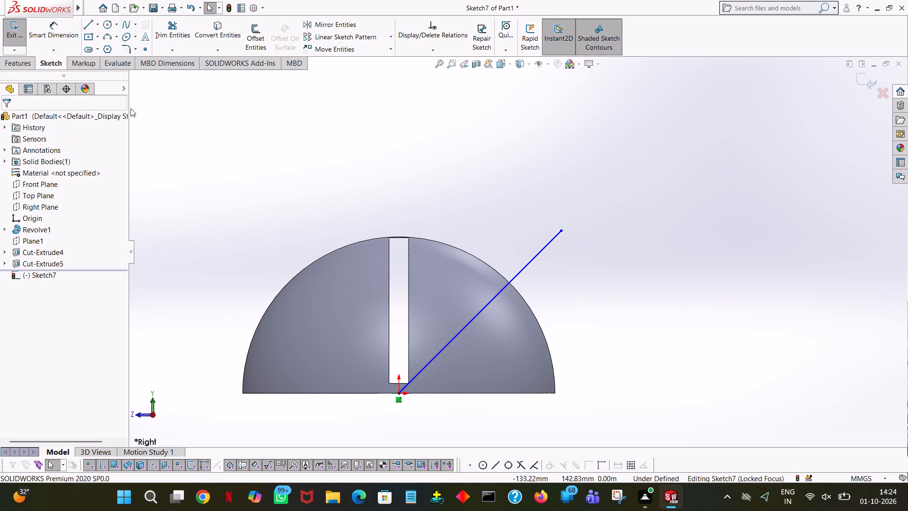
# From the 45° line's outer end, sketch a perpendicular line, a parallel return about 52 mm long, and a perpendicular line about 37 mm long ending short of the 45° line.
pyautogui.click(91, 23)
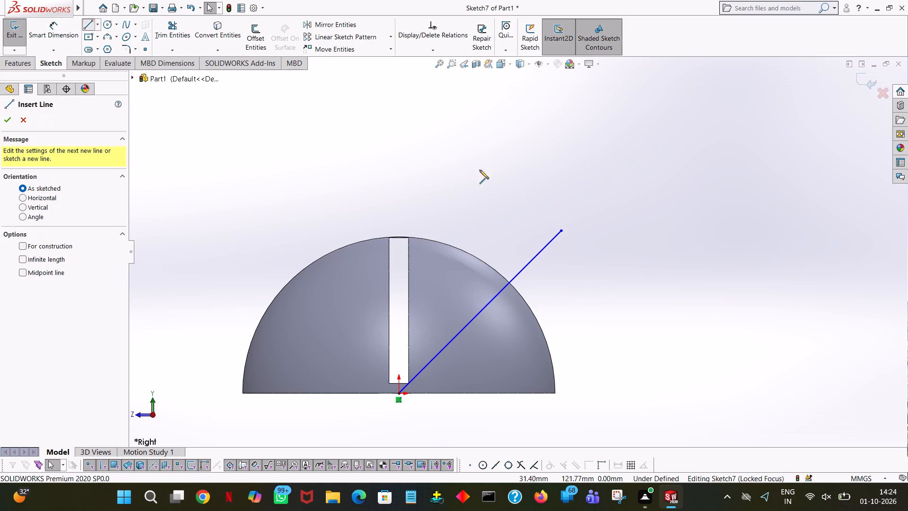
pyautogui.click(563, 231)
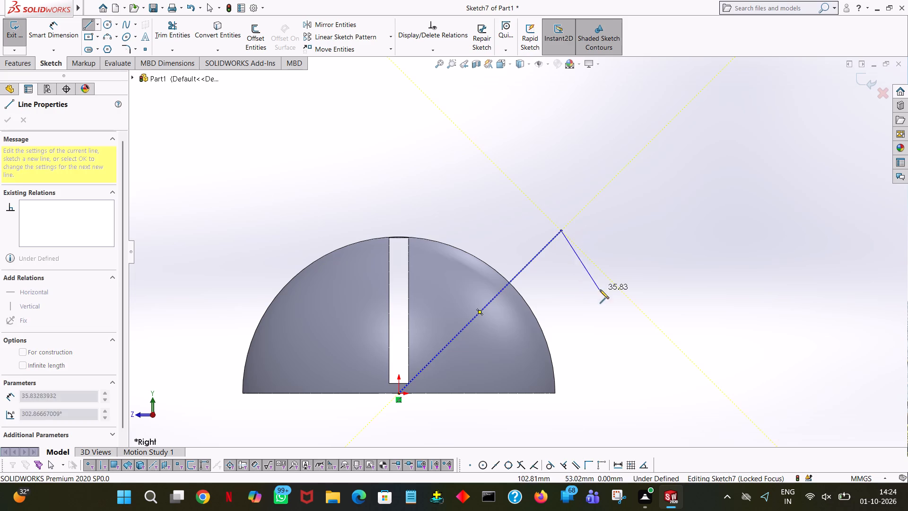
pyautogui.click(618, 287)
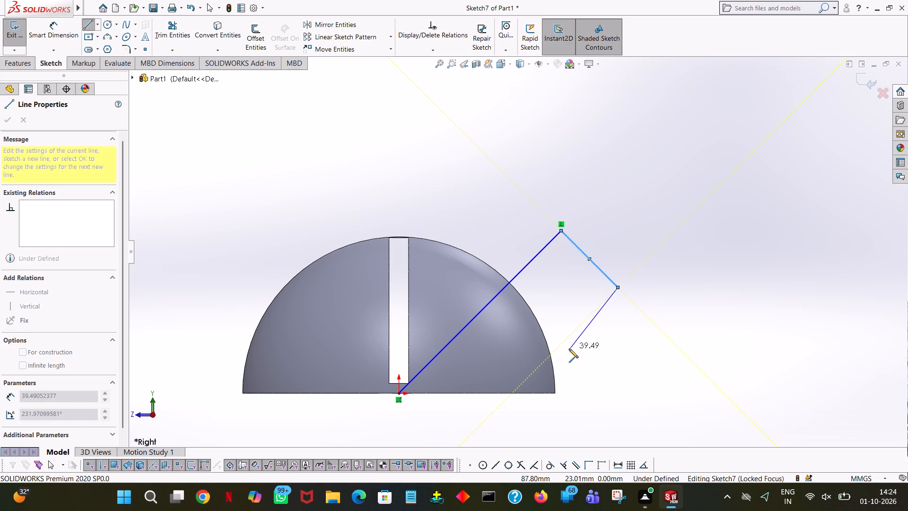
pyautogui.click(546, 361)
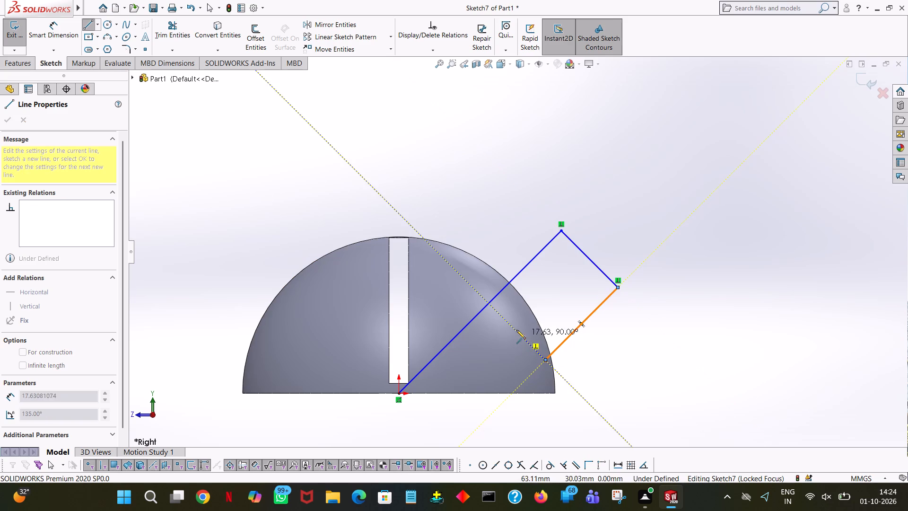
pyautogui.click(493, 311)
pyautogui.rightClick(493, 311)
pyautogui.click(537, 318)
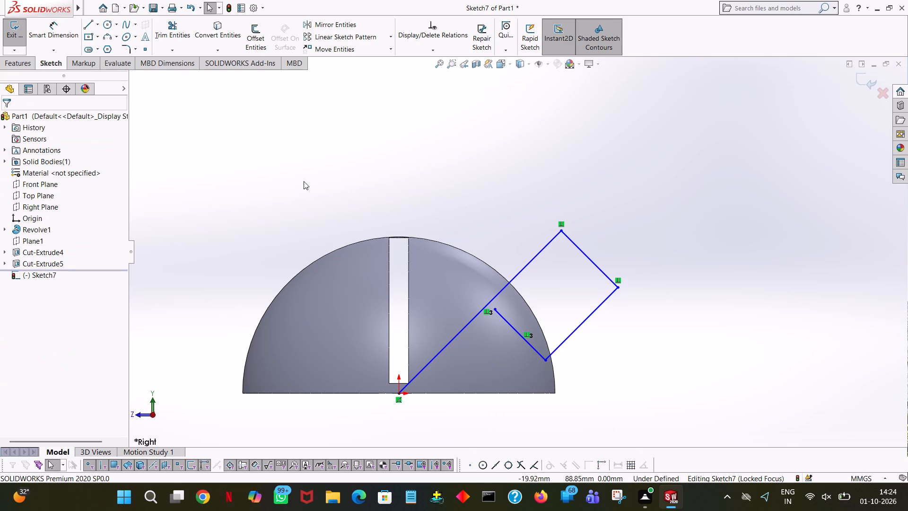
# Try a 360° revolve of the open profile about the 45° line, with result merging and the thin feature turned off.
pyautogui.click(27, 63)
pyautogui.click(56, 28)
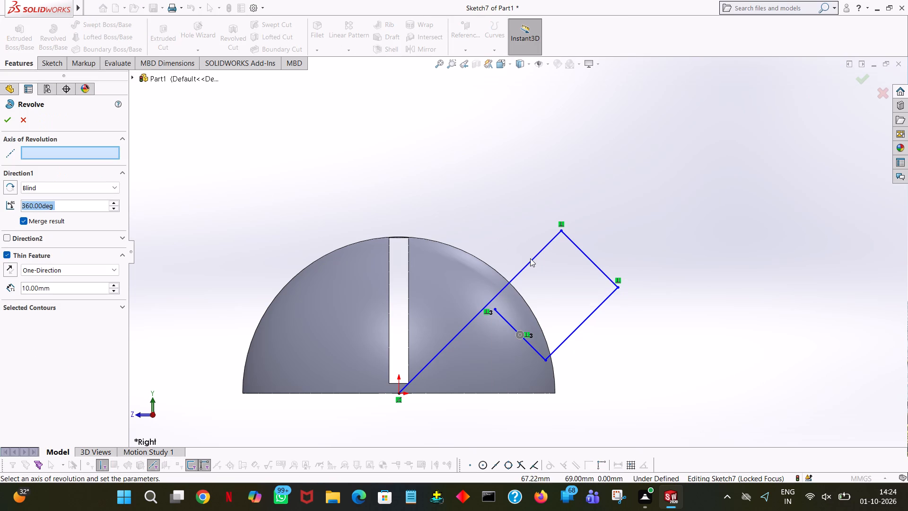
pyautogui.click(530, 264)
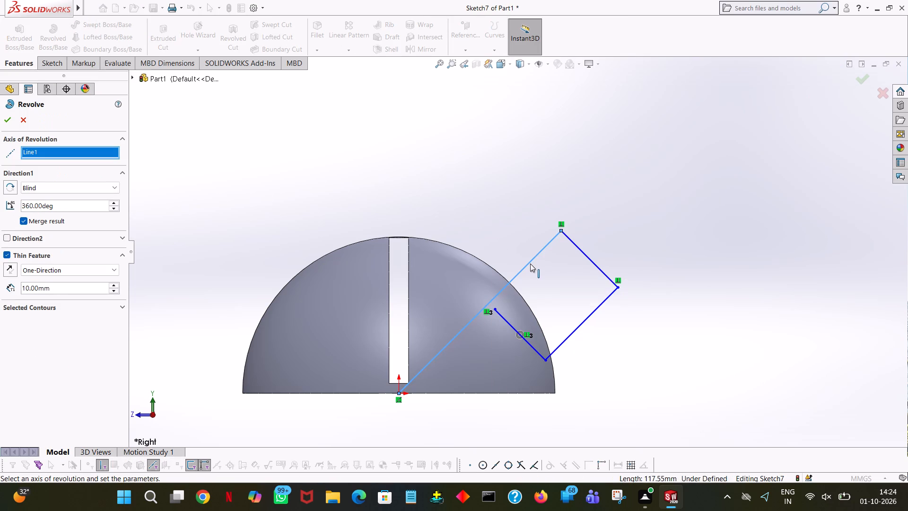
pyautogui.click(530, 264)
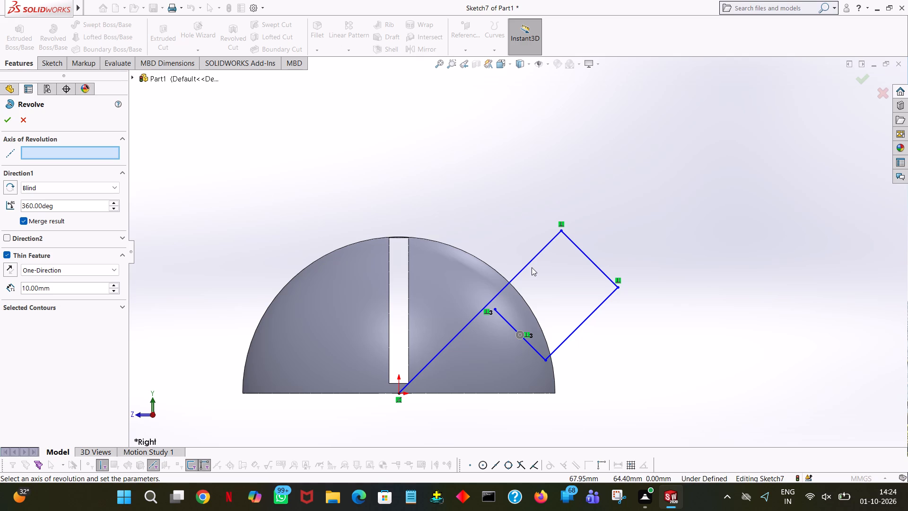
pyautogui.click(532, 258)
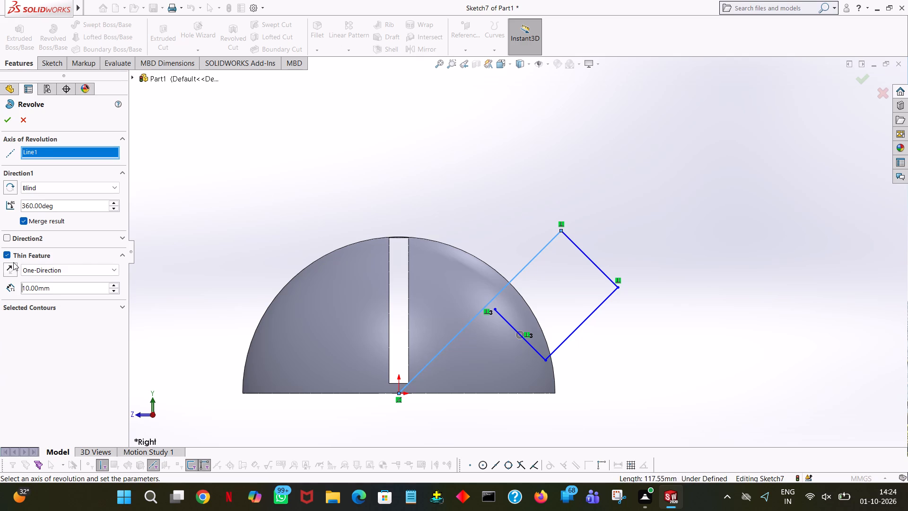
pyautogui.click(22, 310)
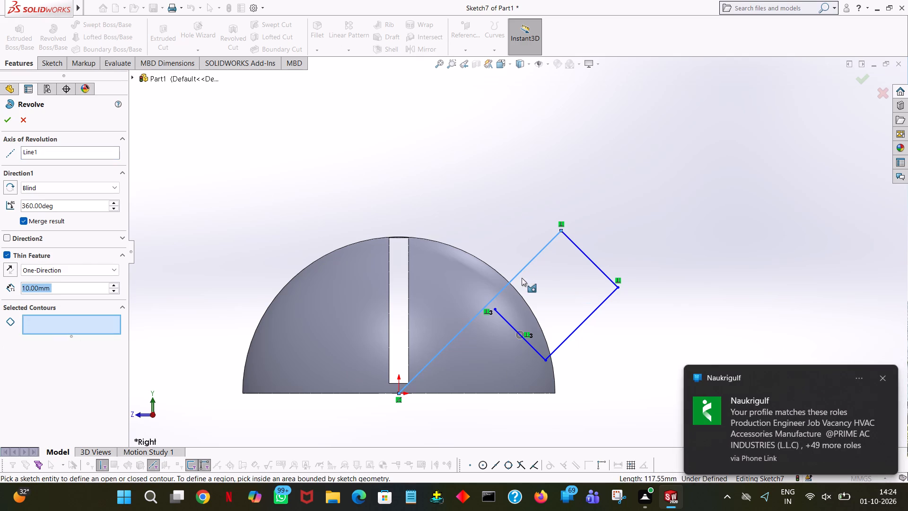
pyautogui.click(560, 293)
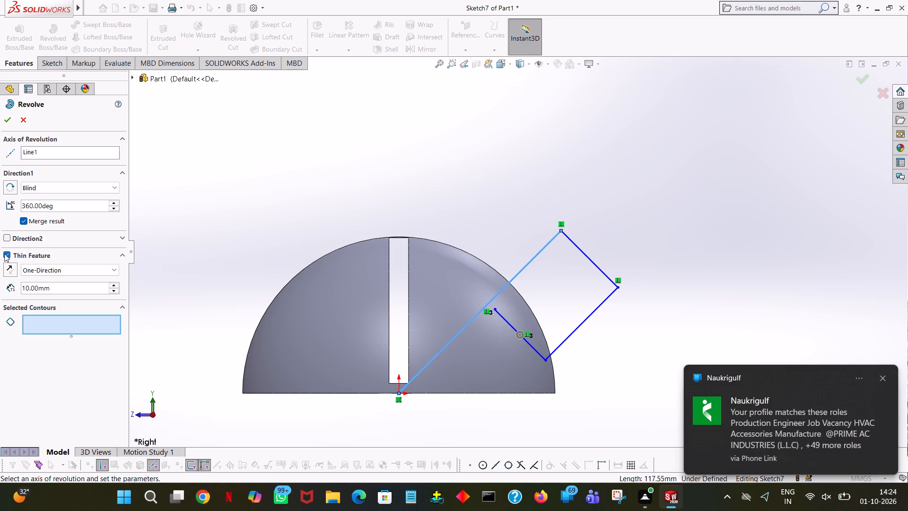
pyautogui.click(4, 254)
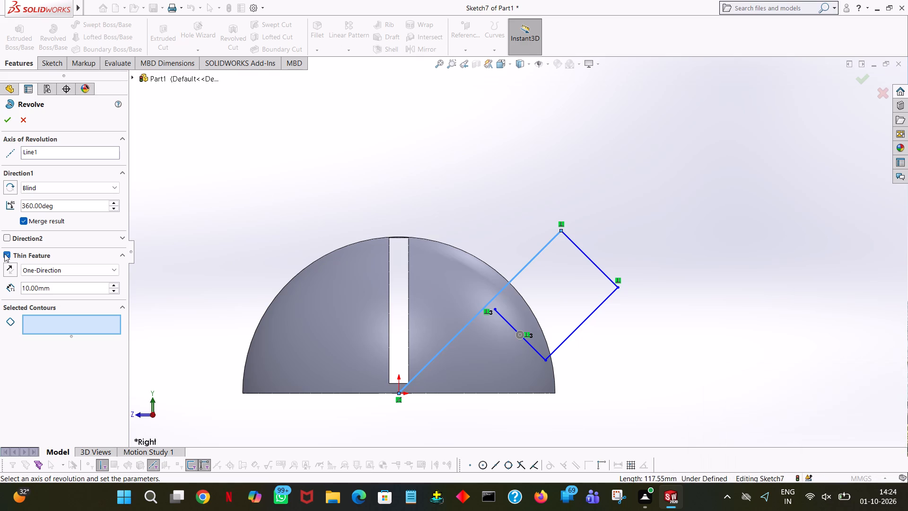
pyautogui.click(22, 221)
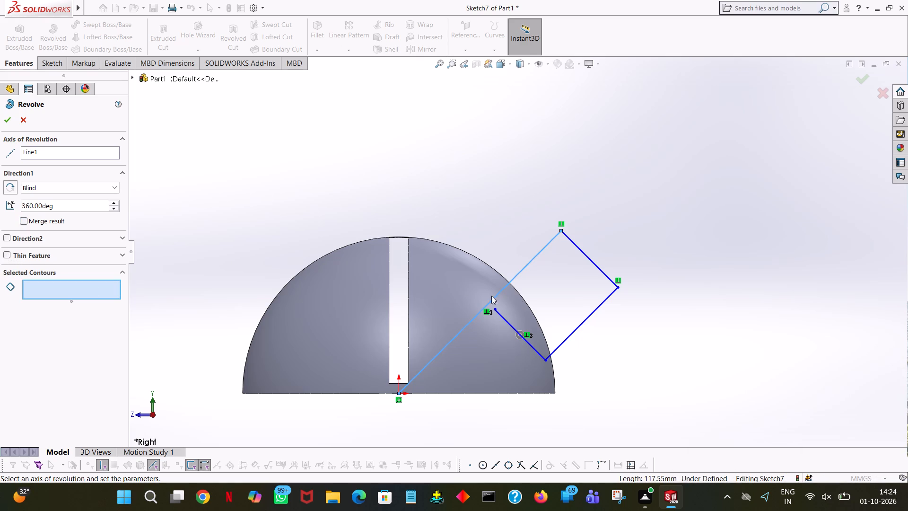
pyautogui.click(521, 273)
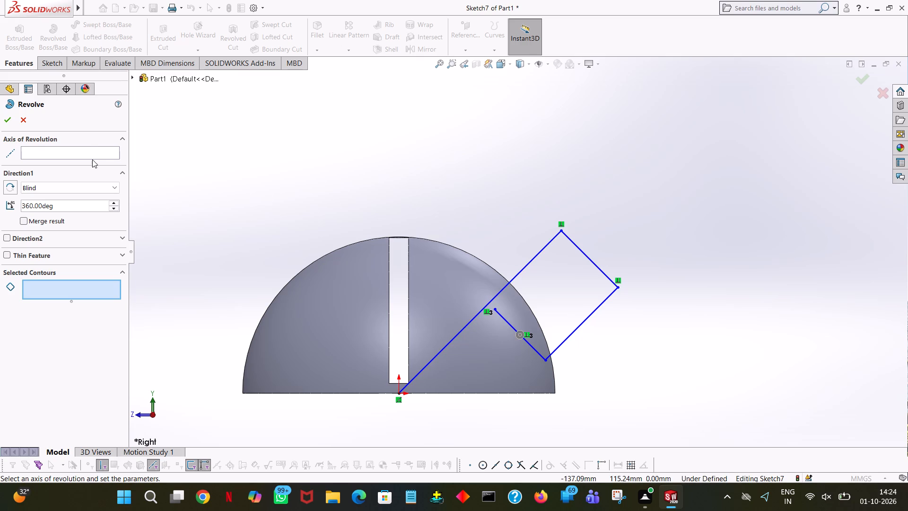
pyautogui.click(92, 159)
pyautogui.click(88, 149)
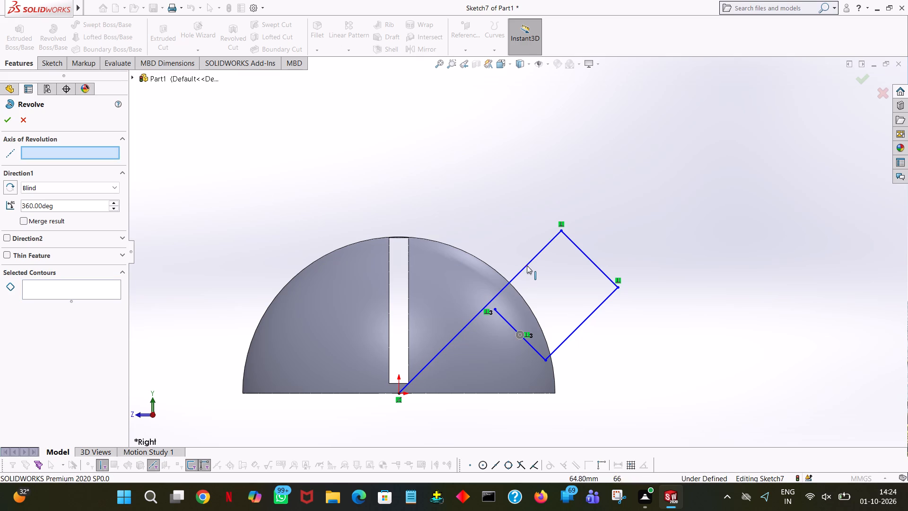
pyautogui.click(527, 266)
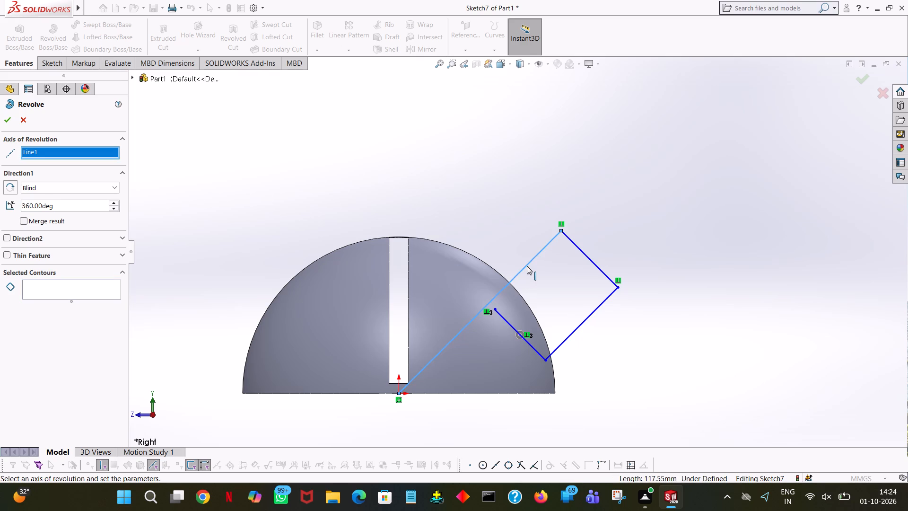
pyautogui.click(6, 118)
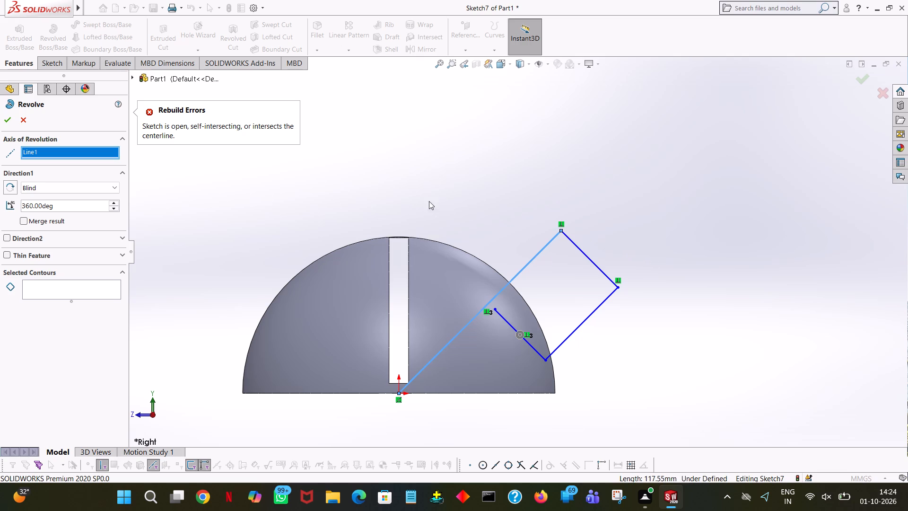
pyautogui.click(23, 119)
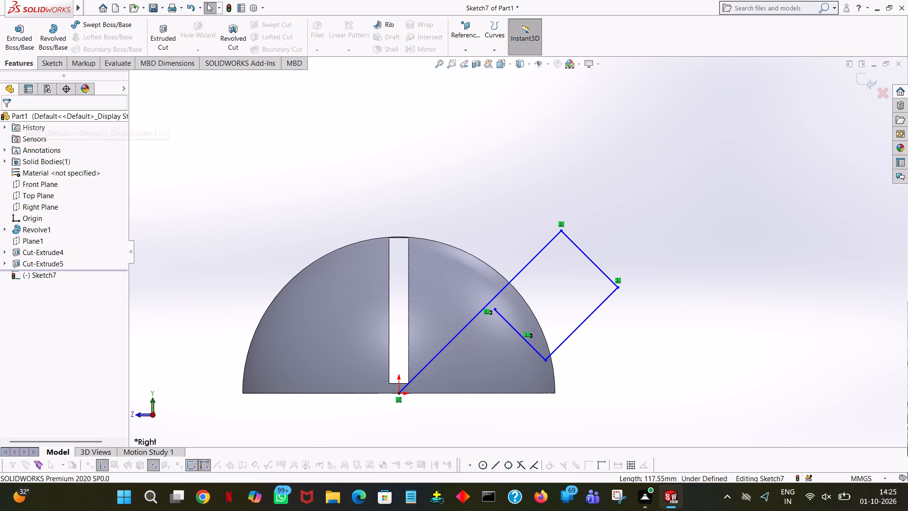
# Close the profile by sketching a line about 4.4 mm long from its open end perpendicular to the 45° line.
pyautogui.click(46, 64)
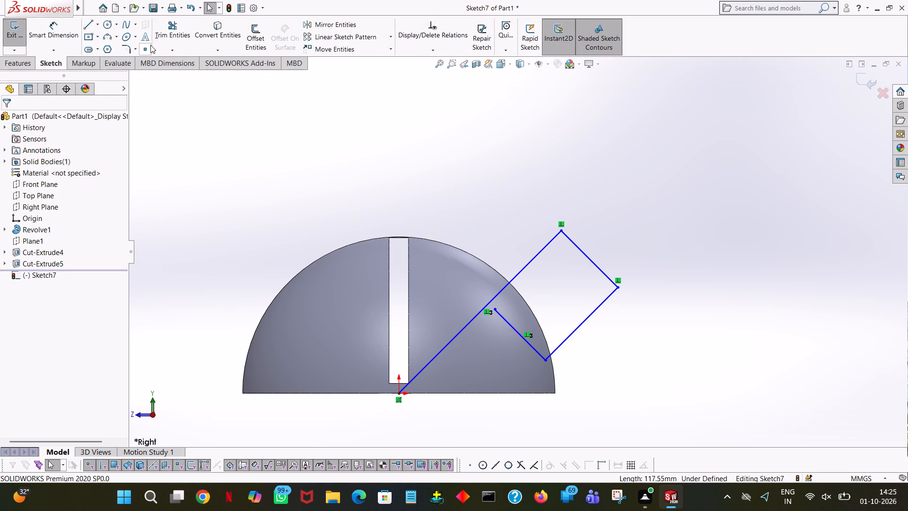
pyautogui.click(170, 37)
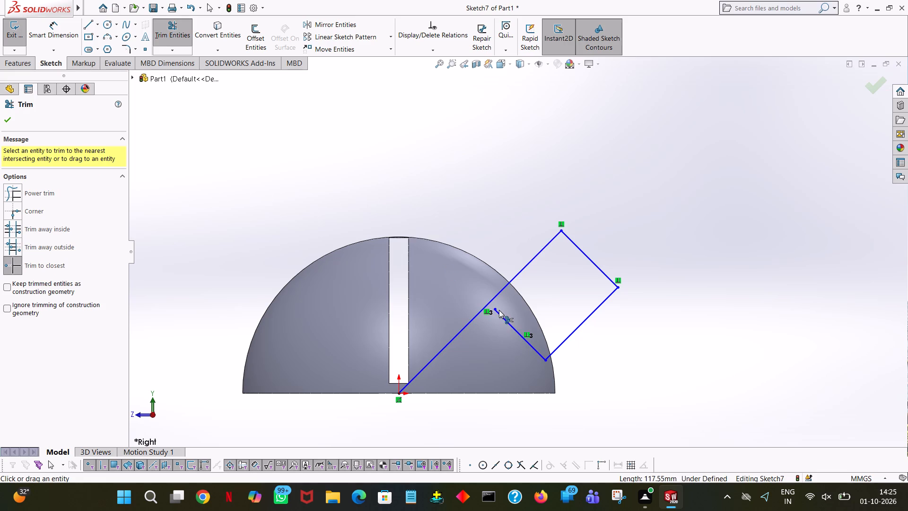
pyautogui.keyDown('ctrl'); pyautogui.scroll(-5, 546, 335); pyautogui.keyUp('ctrl')
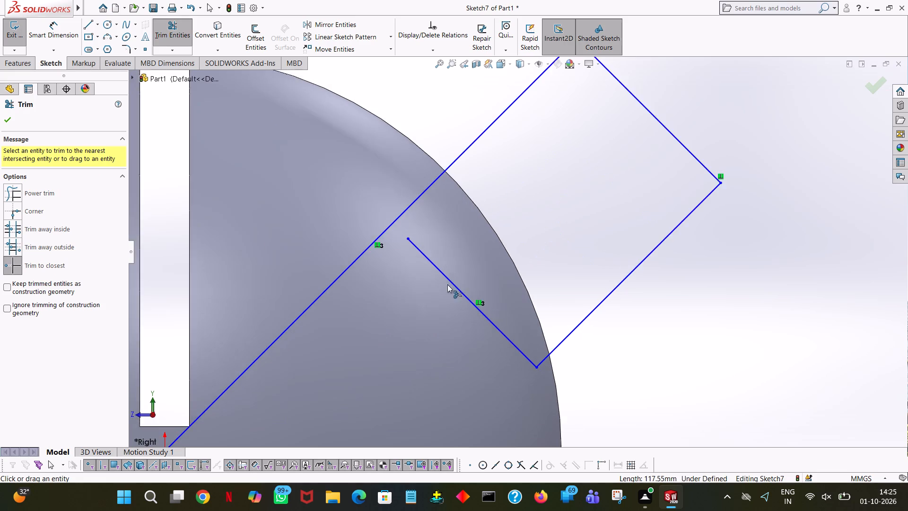
pyautogui.keyDown('ctrl'); pyautogui.scroll(-3, 447, 284); pyautogui.keyUp('ctrl')
pyautogui.click(87, 27)
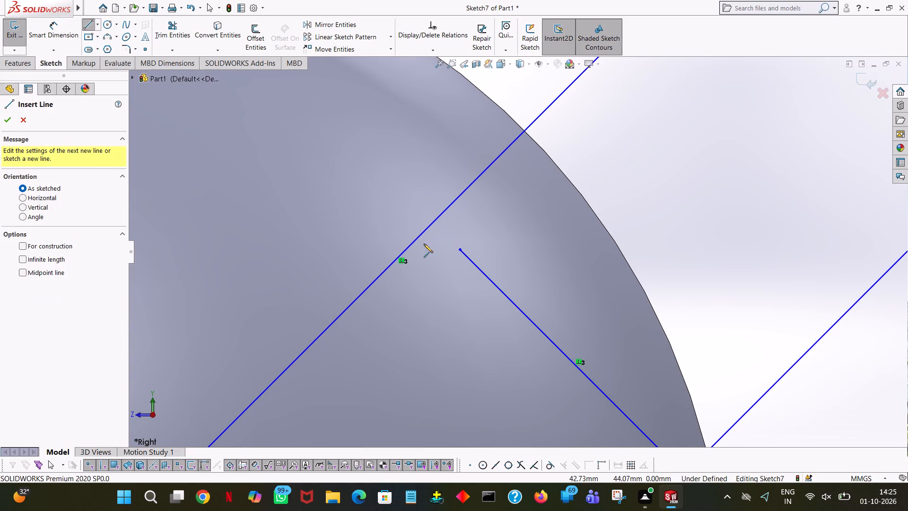
pyautogui.click(461, 250)
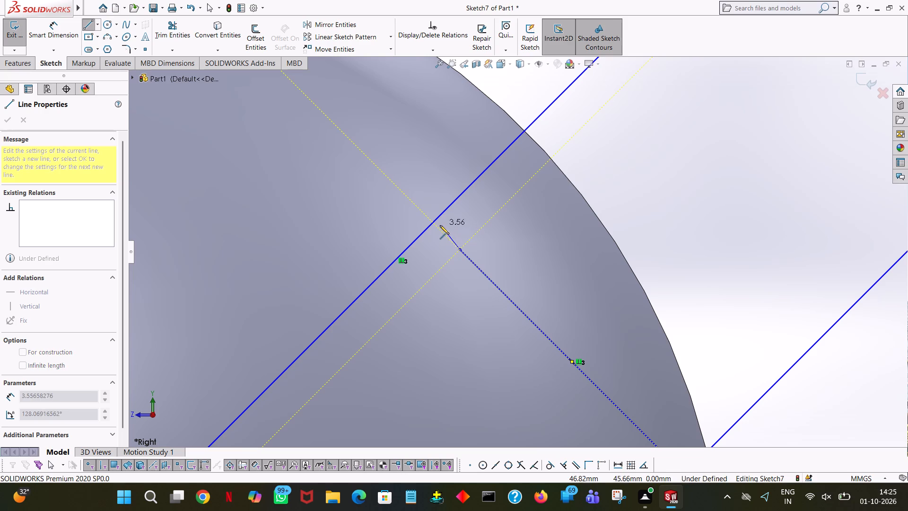
pyautogui.click(432, 222)
pyautogui.rightClick(432, 222)
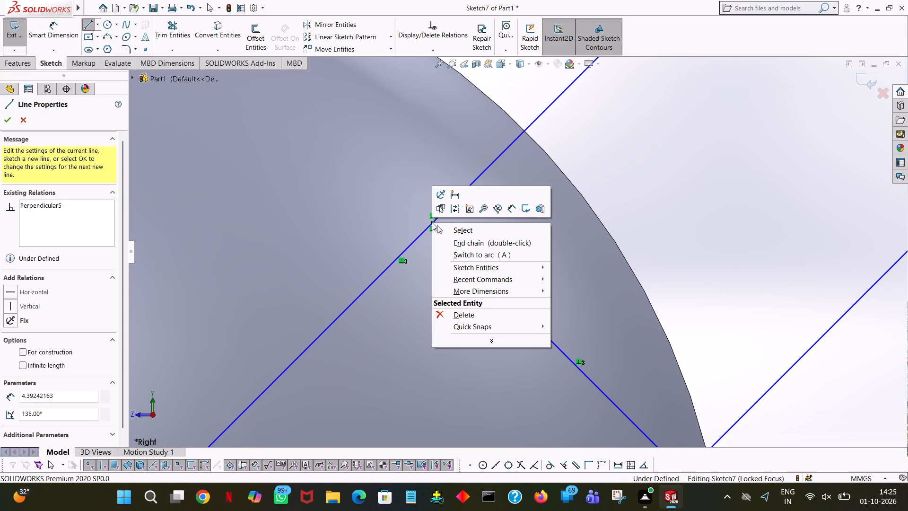
pyautogui.click(451, 227)
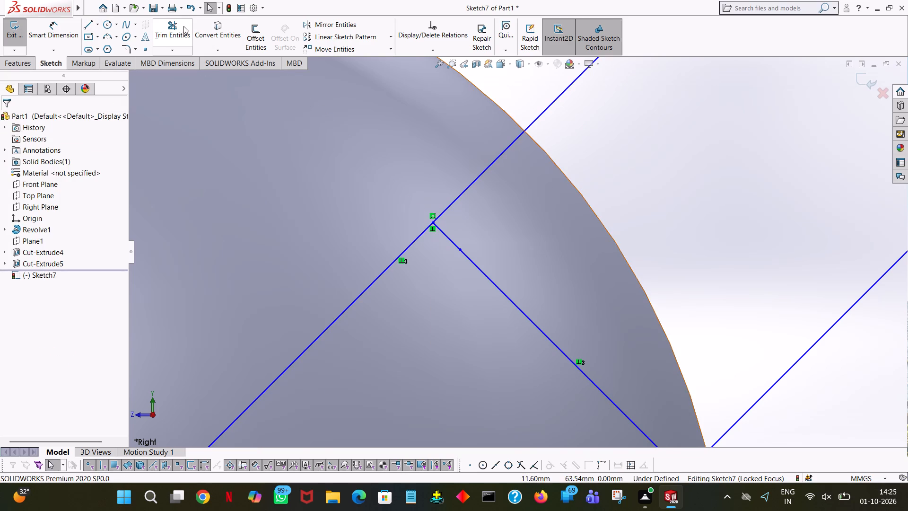
# Trim away the part of the 45° line between the origin and the closed profile's inner corner.
pyautogui.click(183, 26)
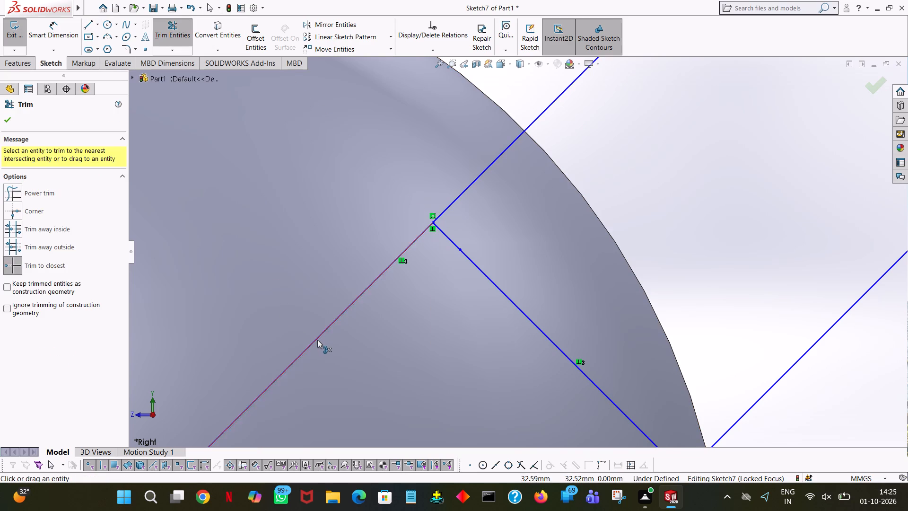
pyautogui.click(317, 339)
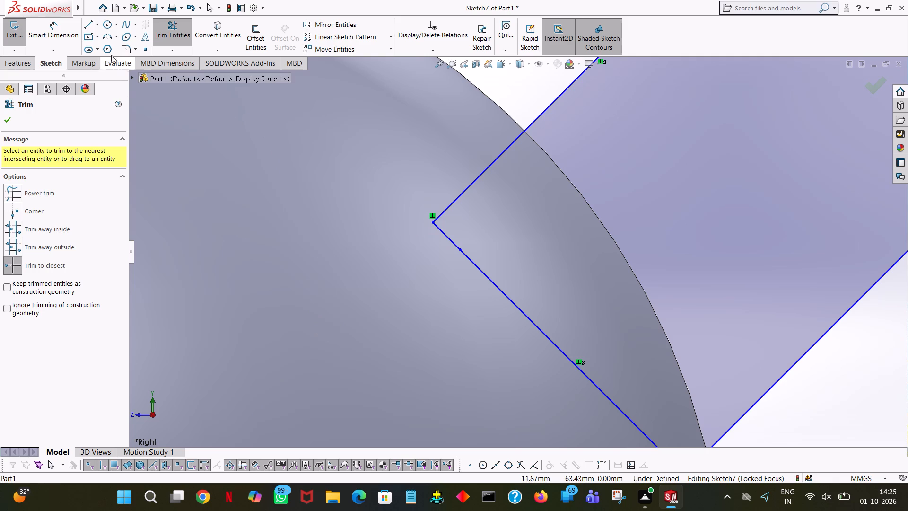
# Set up a merged 360° blind revolve of the closed profile about its remaining 45° line.
pyautogui.click(22, 61)
pyautogui.click(17, 44)
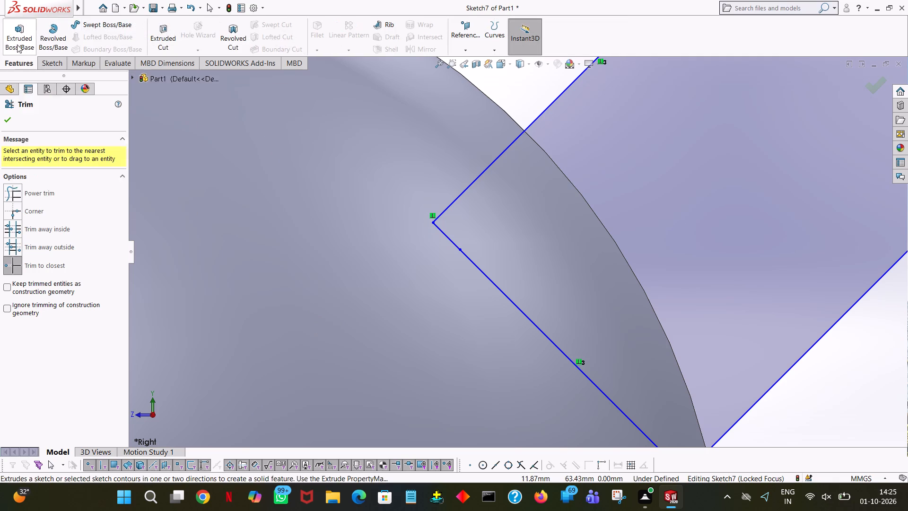
pyautogui.click(24, 120)
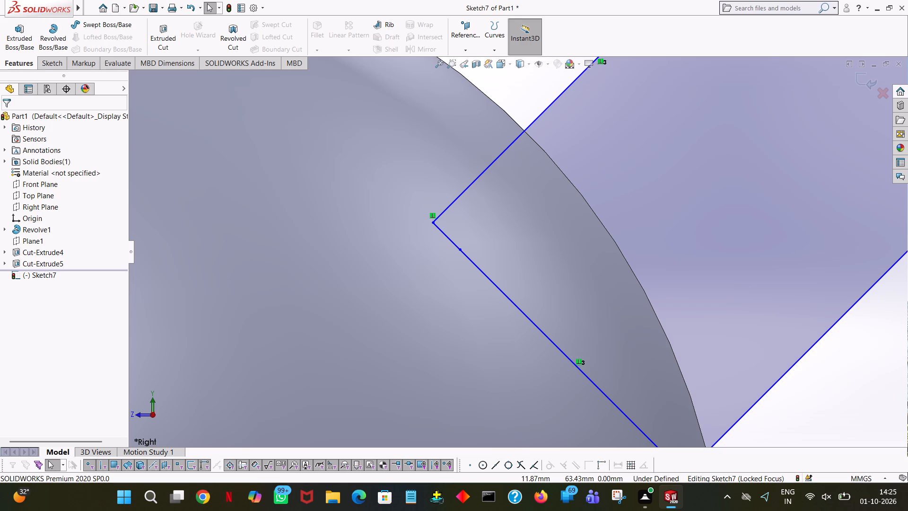
pyautogui.click(55, 36)
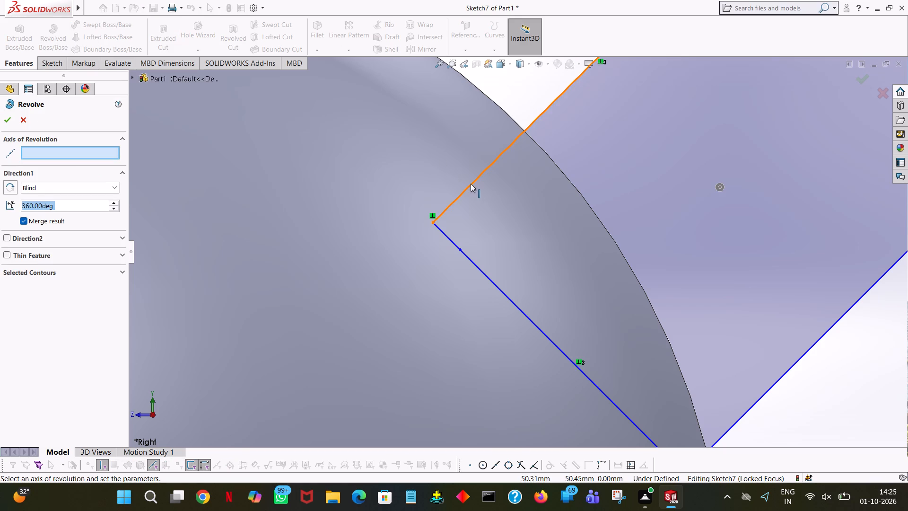
pyautogui.click(471, 184)
pyautogui.keyDown('ctrl'); pyautogui.scroll(-2, 470, 181); pyautogui.keyUp('ctrl')
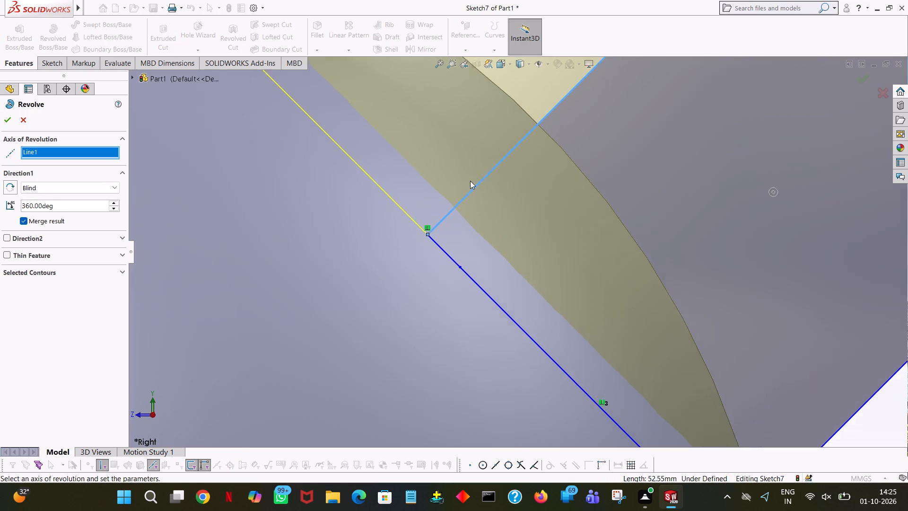
pyautogui.keyDown('ctrl'); pyautogui.scroll(-3, 470, 181); pyautogui.keyUp('ctrl')
pyautogui.keyDown('ctrl'); pyautogui.scroll(12, 470, 181); pyautogui.keyUp('ctrl')
pyautogui.moveTo(718, 189); pyautogui.dragTo(650, 213, button='middle')
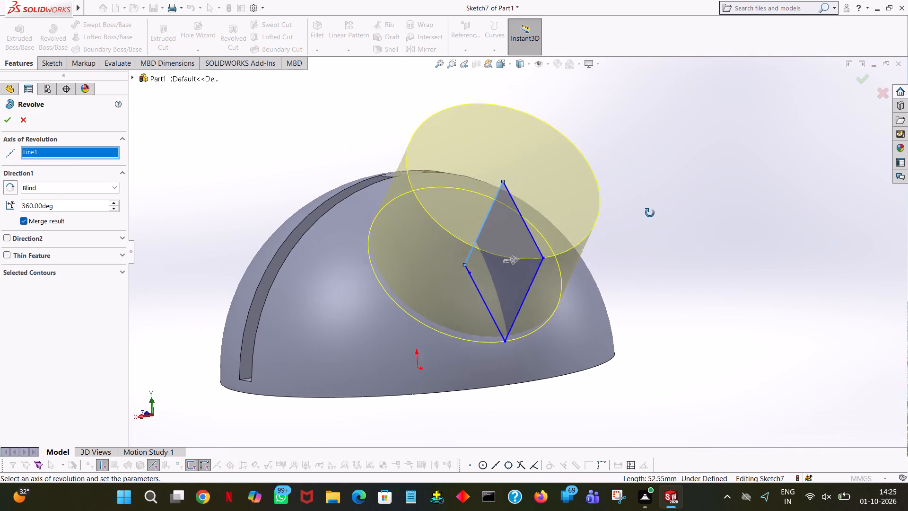
pyautogui.moveTo(650, 213); pyautogui.dragTo(703, 236, button='middle')
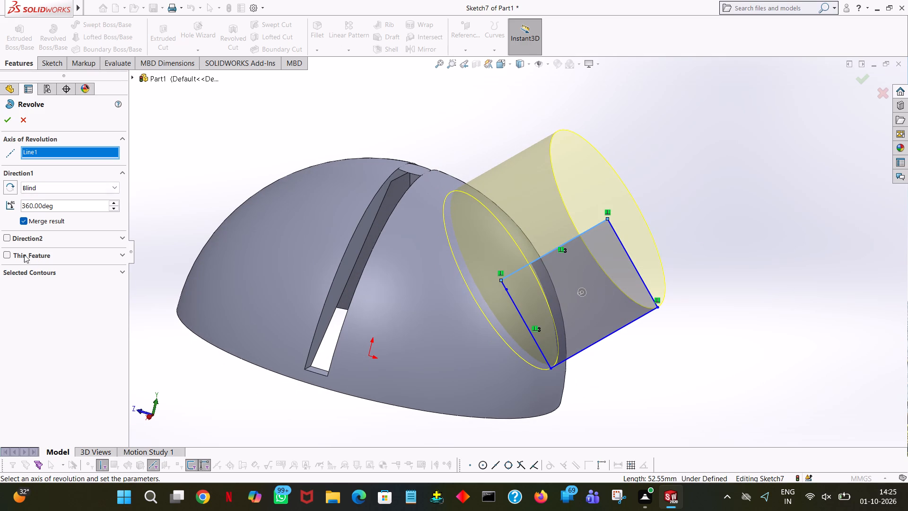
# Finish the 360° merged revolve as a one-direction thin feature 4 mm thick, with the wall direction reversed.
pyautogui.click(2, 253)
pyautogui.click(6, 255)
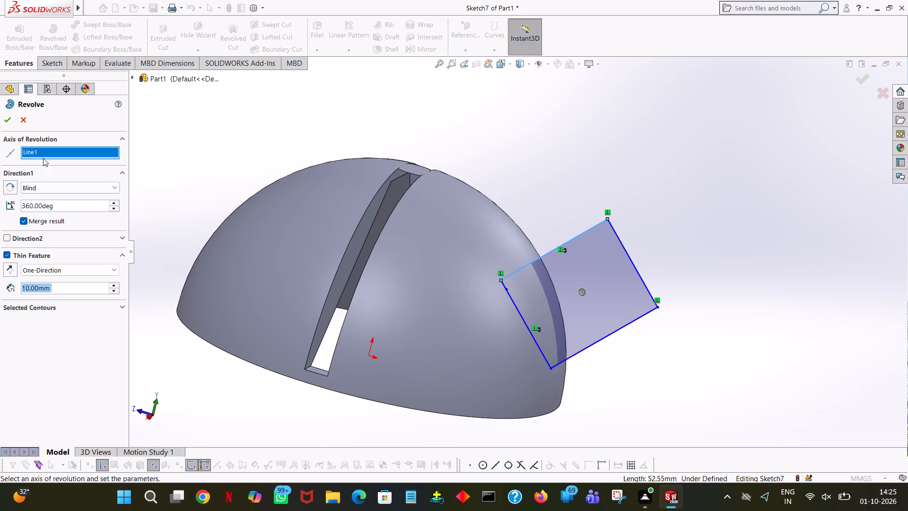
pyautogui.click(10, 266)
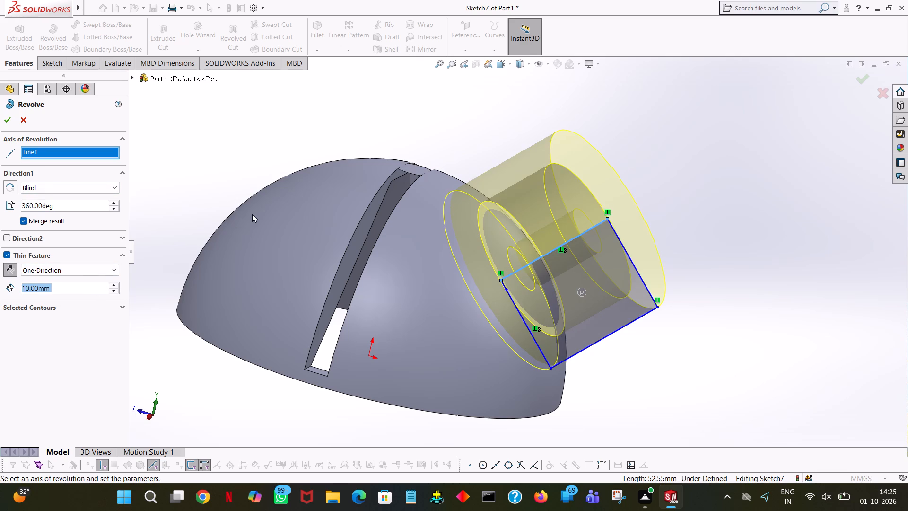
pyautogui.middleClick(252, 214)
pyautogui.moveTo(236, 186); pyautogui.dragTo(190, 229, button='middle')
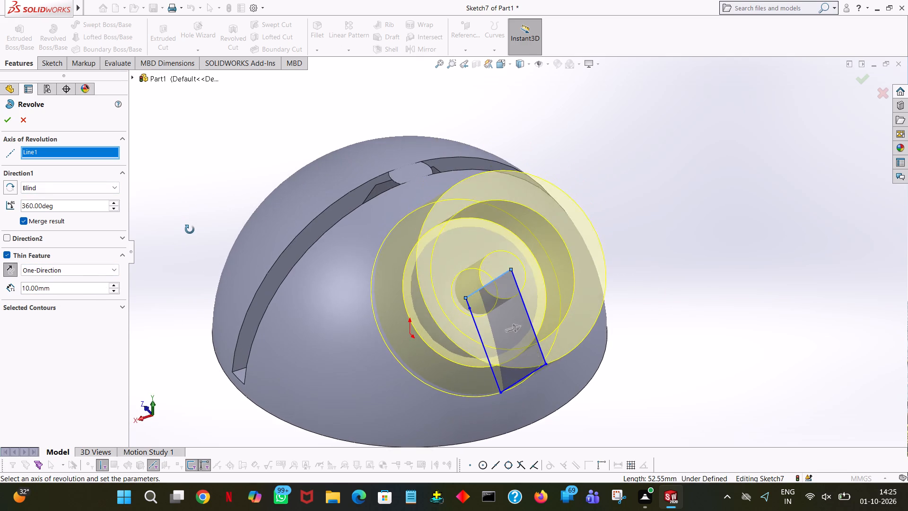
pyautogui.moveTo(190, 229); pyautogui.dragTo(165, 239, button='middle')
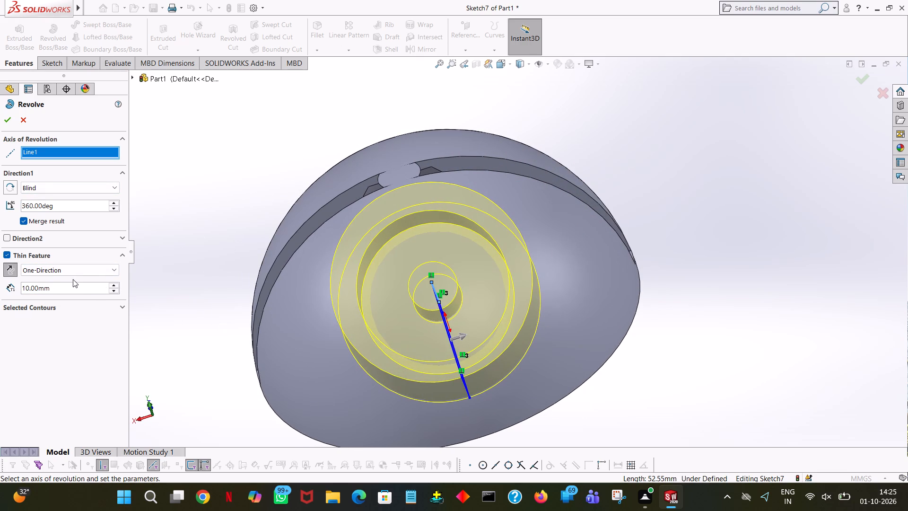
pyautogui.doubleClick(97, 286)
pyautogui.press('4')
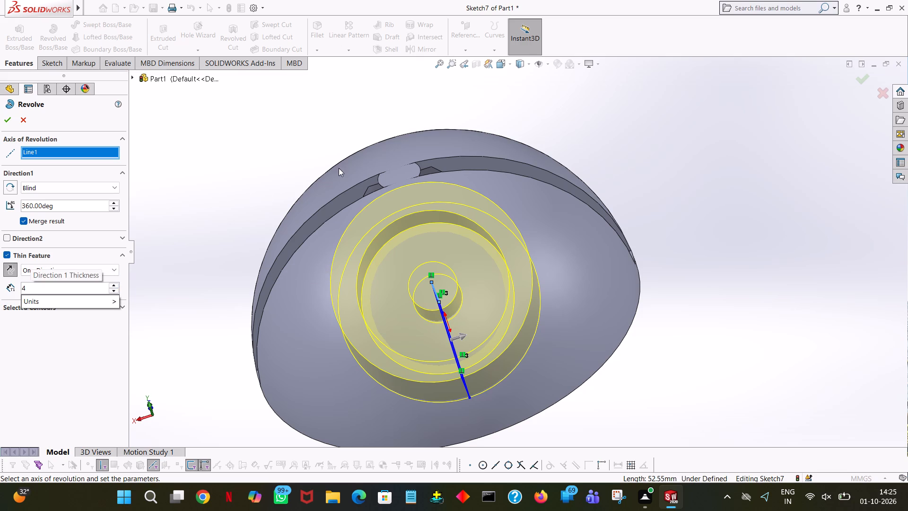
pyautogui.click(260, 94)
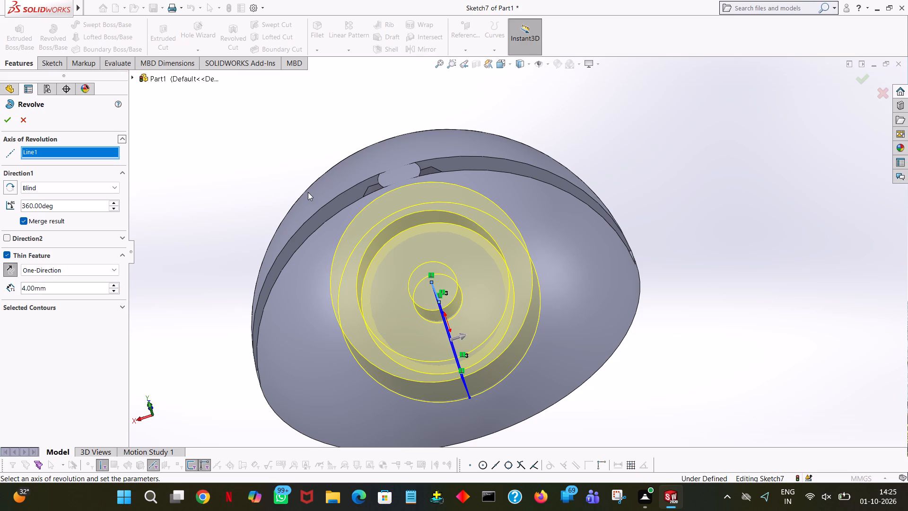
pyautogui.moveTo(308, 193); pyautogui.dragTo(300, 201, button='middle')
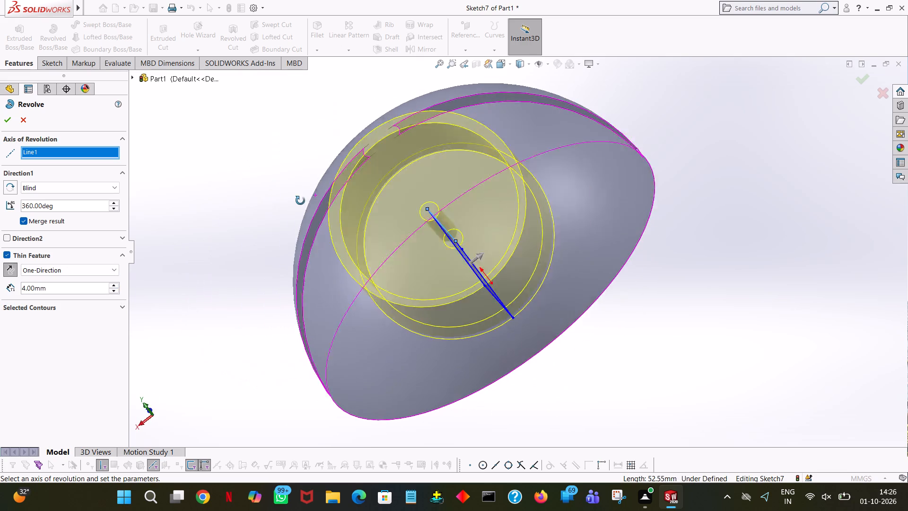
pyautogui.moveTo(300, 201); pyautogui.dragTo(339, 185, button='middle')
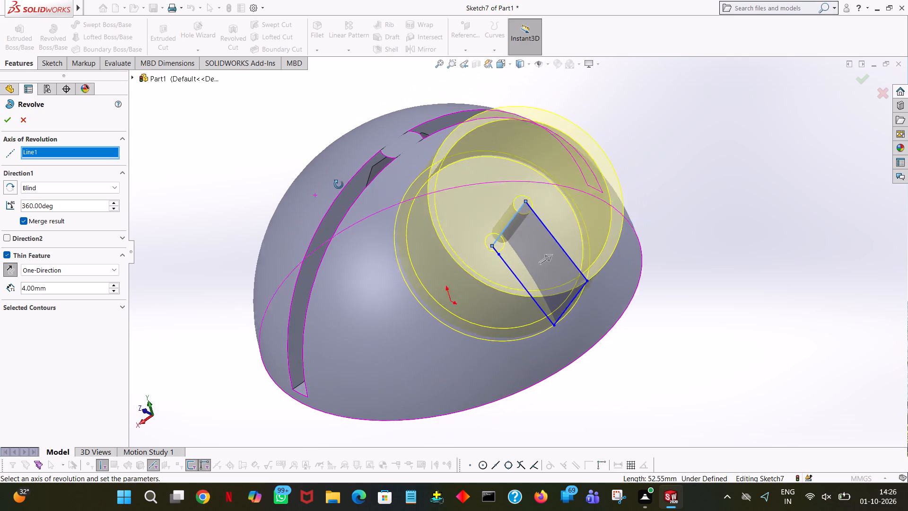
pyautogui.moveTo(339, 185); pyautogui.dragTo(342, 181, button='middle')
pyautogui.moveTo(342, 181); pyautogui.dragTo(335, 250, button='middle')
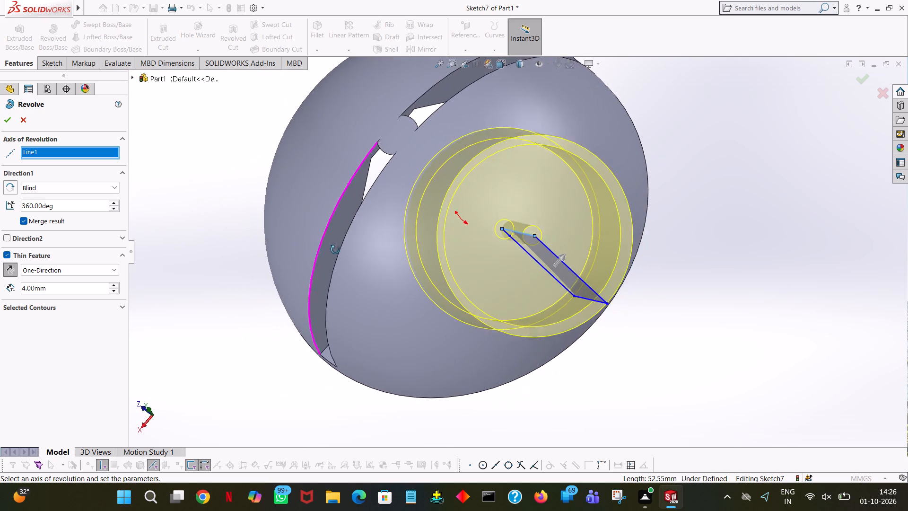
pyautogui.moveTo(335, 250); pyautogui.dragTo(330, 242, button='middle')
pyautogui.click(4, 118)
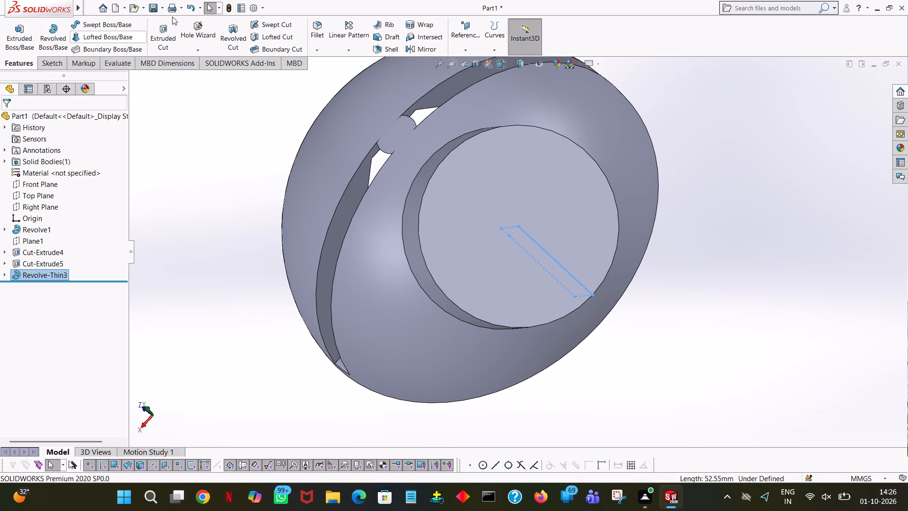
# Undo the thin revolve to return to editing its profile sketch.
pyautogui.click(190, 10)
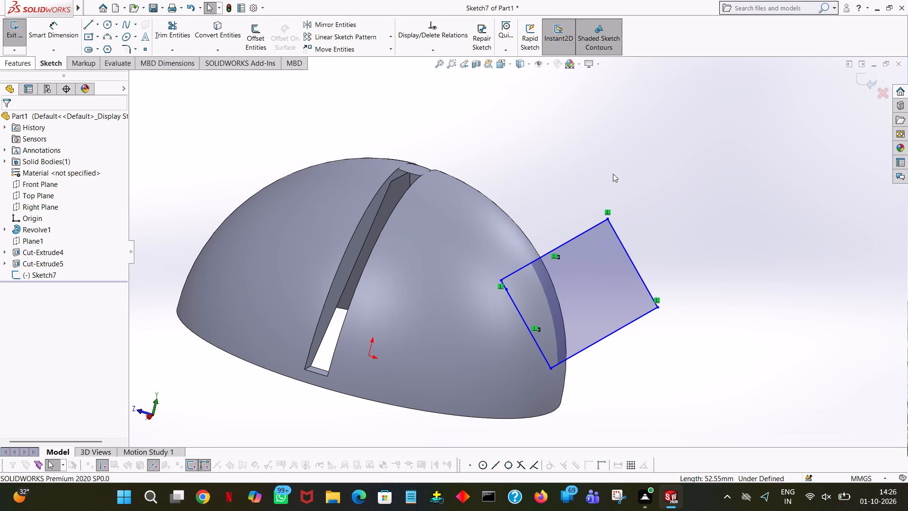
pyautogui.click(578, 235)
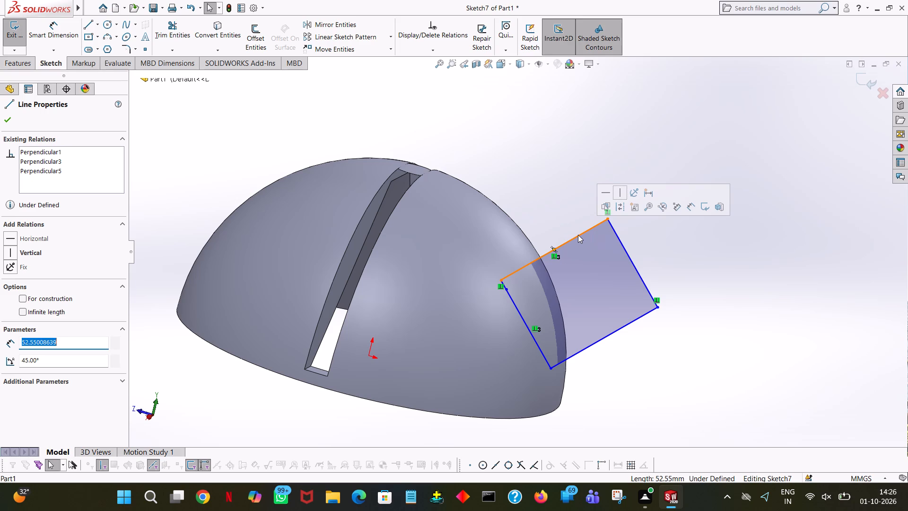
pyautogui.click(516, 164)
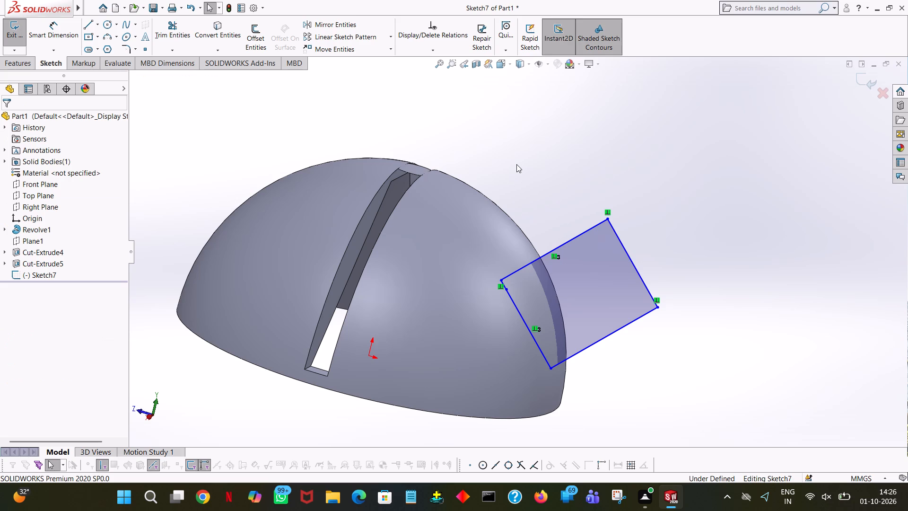
# Viewing the sketch plane head-on, dimension the distance from the origin to the profile's outer end line as 120 mm.
pyautogui.hotkey('ctrl', '7')
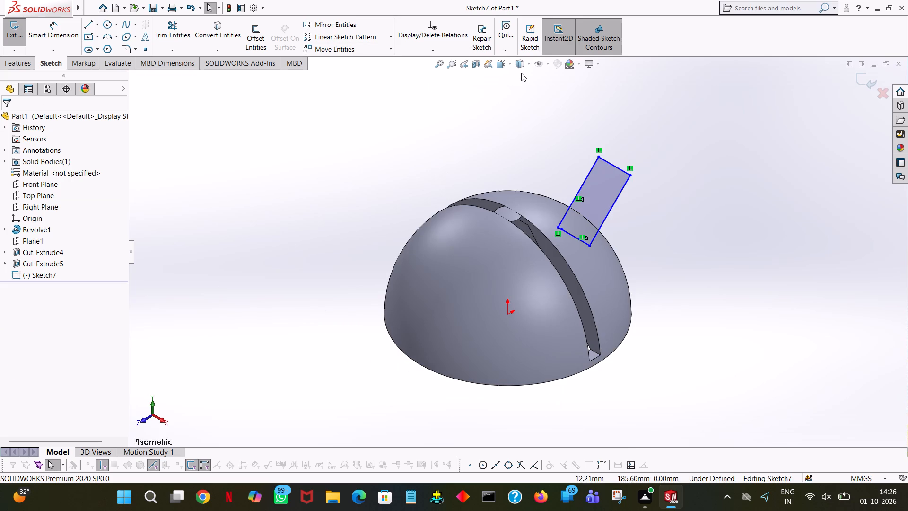
pyautogui.click(511, 68)
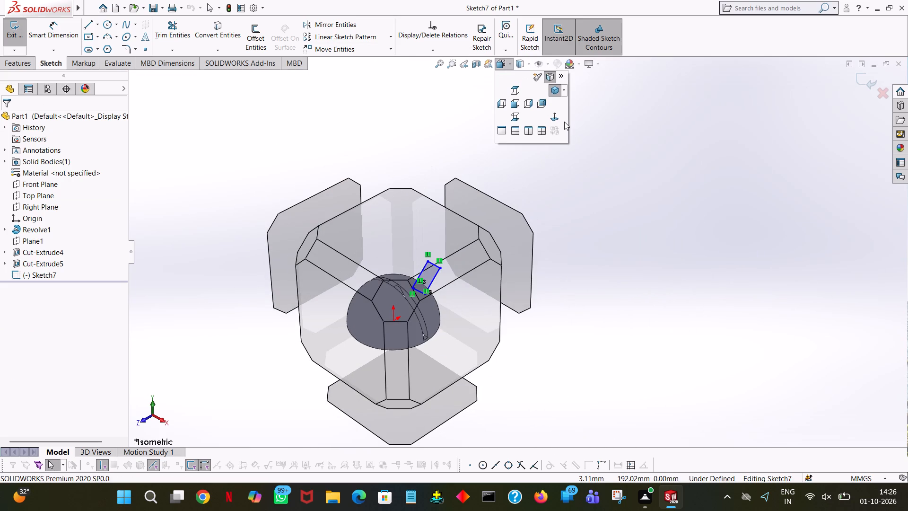
pyautogui.click(554, 112)
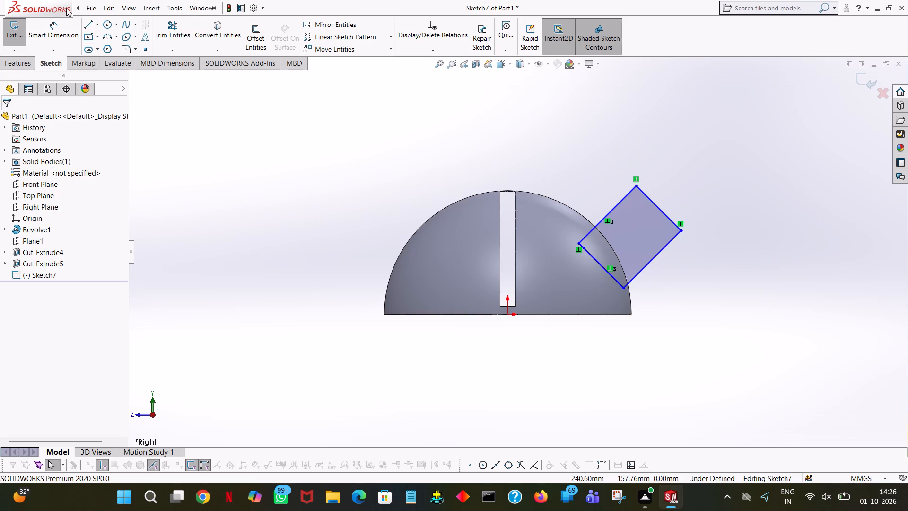
pyautogui.click(60, 20)
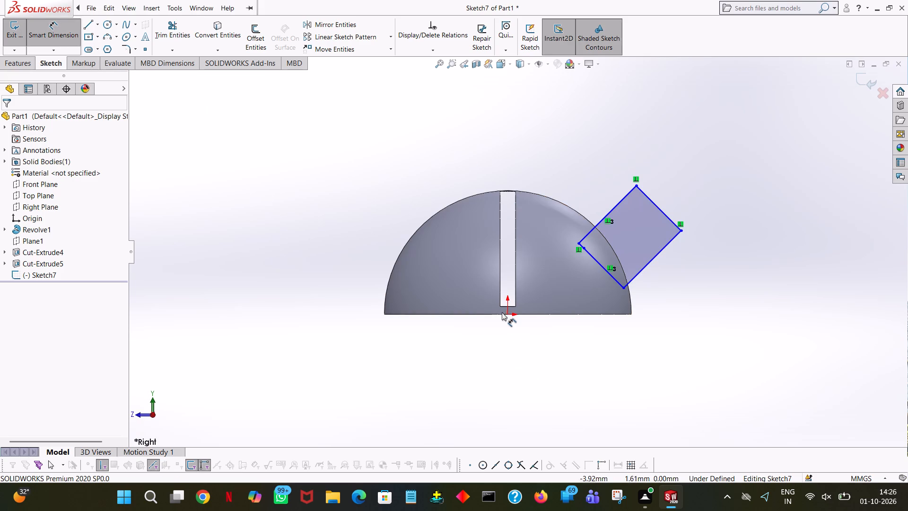
pyautogui.click(508, 314)
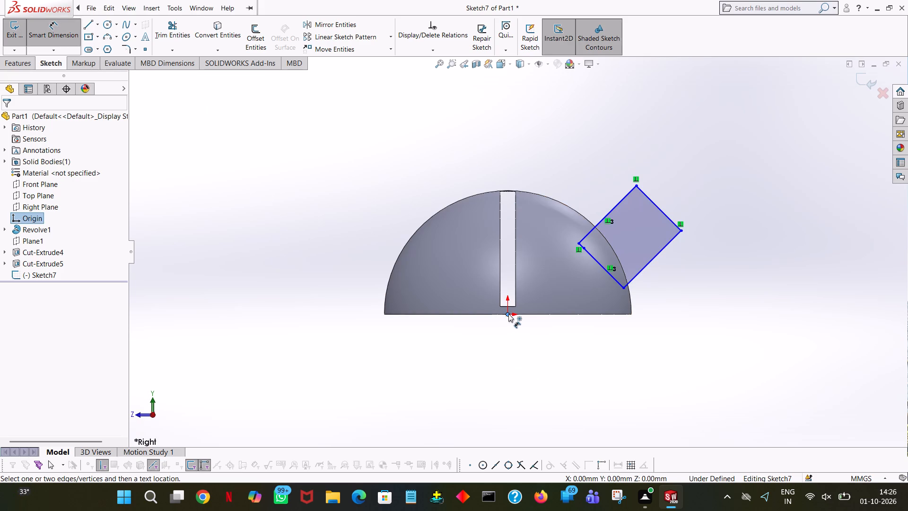
pyautogui.click(674, 223)
pyautogui.click(644, 344)
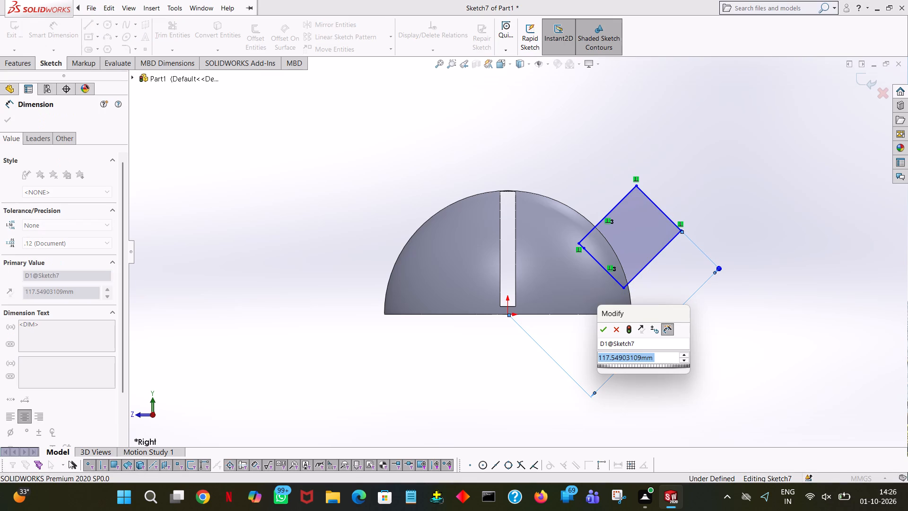
pyautogui.write('120')
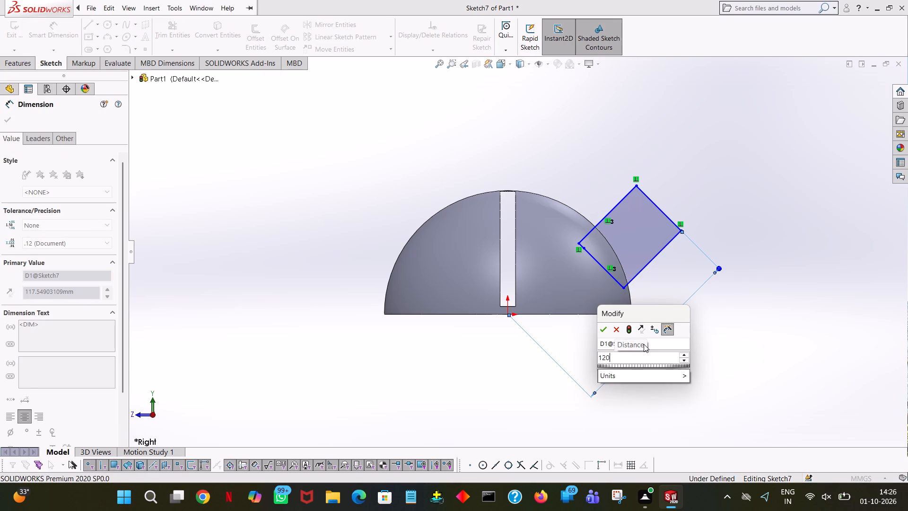
pyautogui.press('Return')
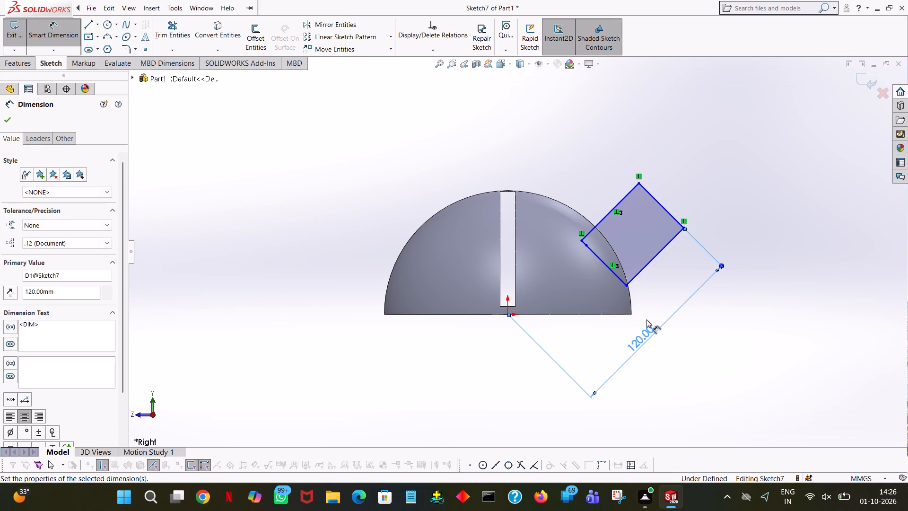
pyautogui.click(724, 142)
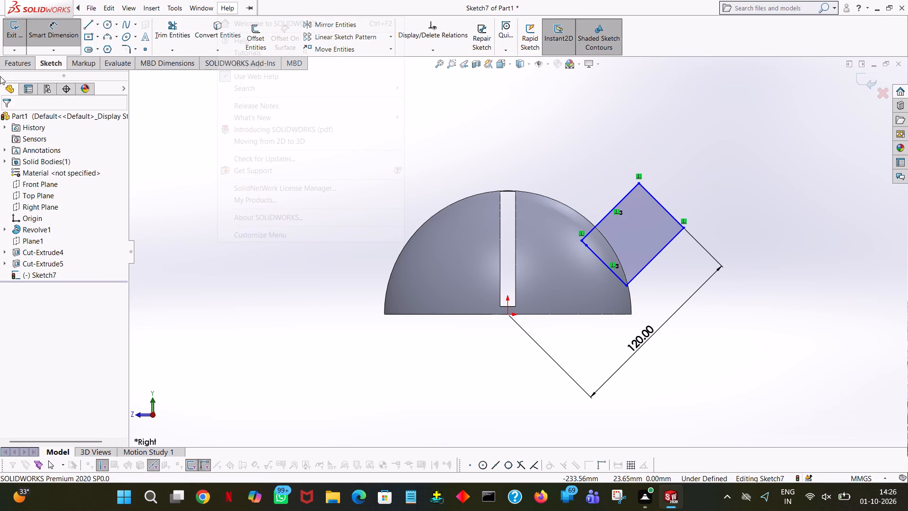
pyautogui.click(177, 148)
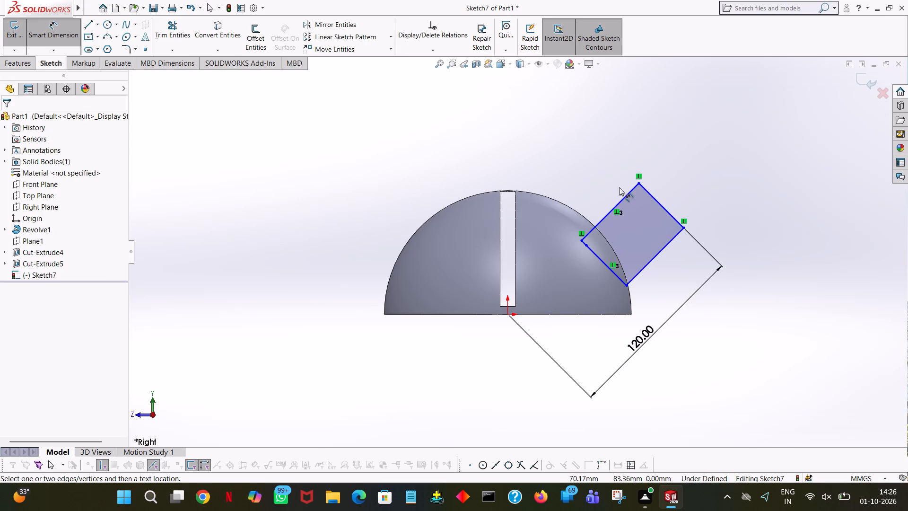
# Dimension the length of the profile's outer end line as 30 mm.
pyautogui.click(657, 203)
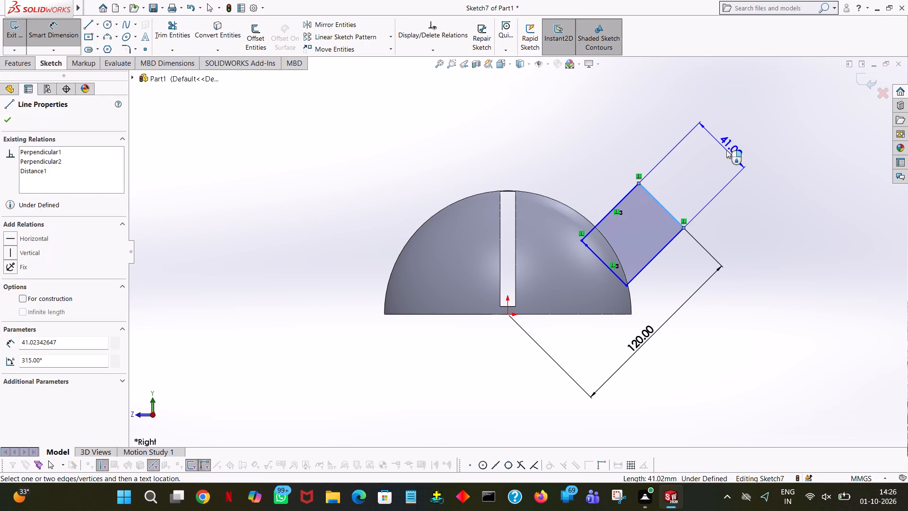
pyautogui.click(726, 150)
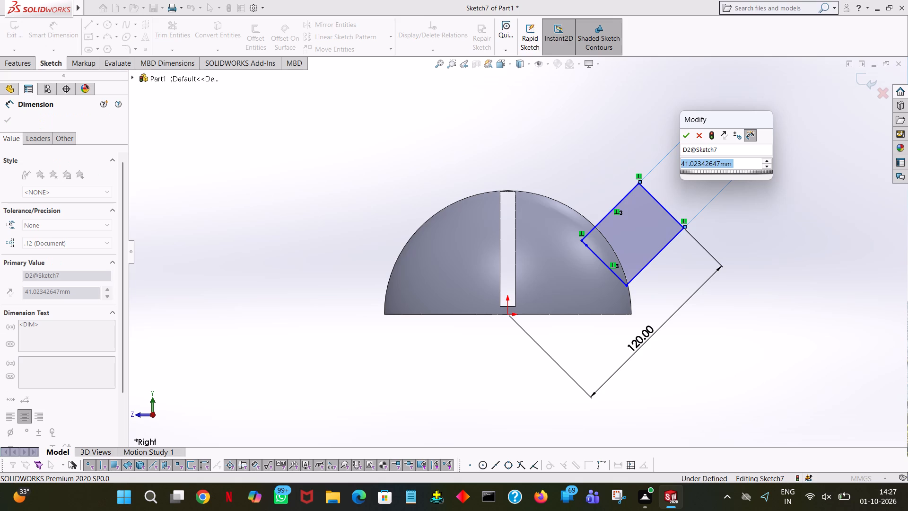
pyautogui.write('30')
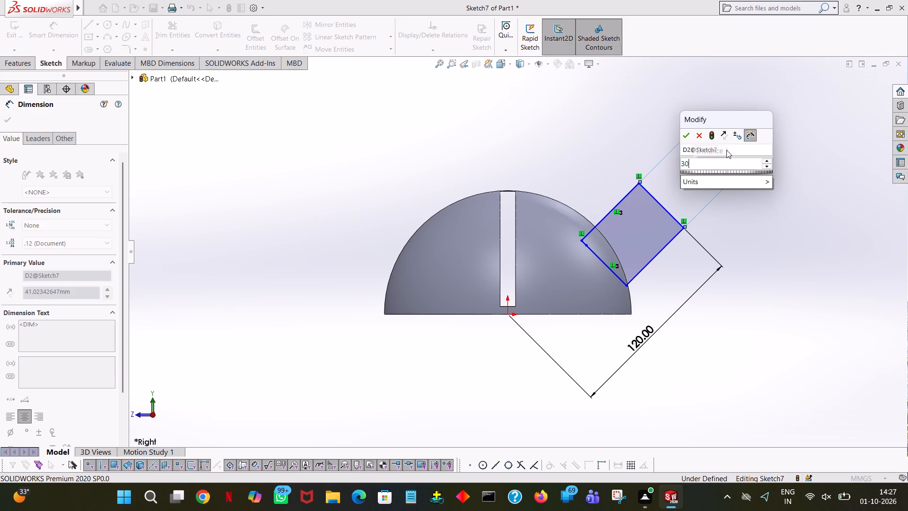
pyautogui.press('Return')
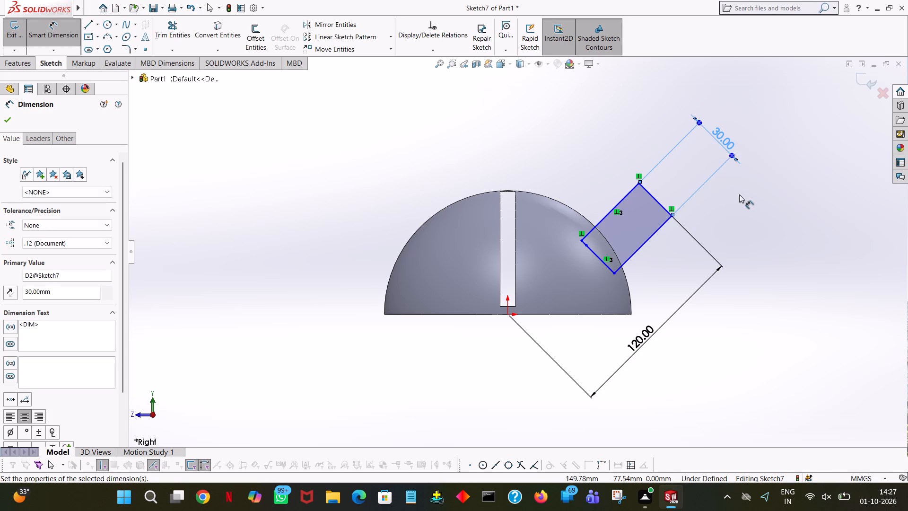
pyautogui.click(739, 194)
pyautogui.click(60, 27)
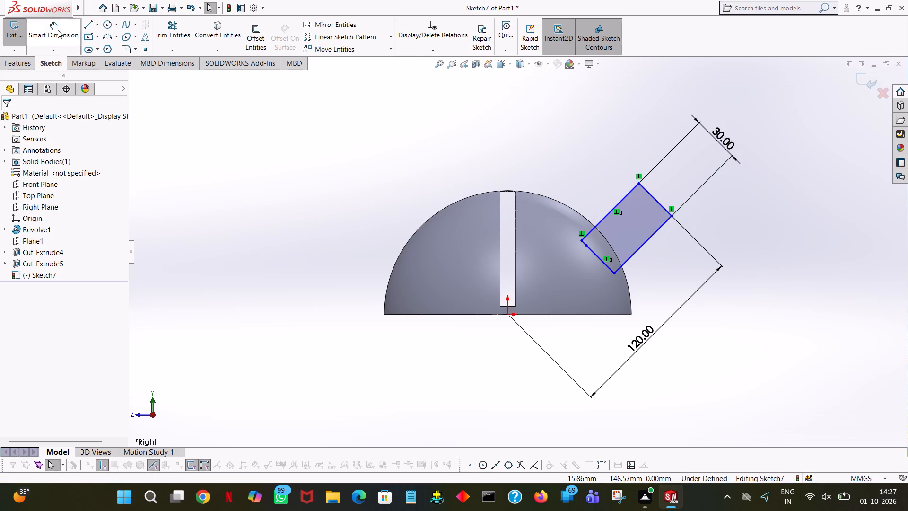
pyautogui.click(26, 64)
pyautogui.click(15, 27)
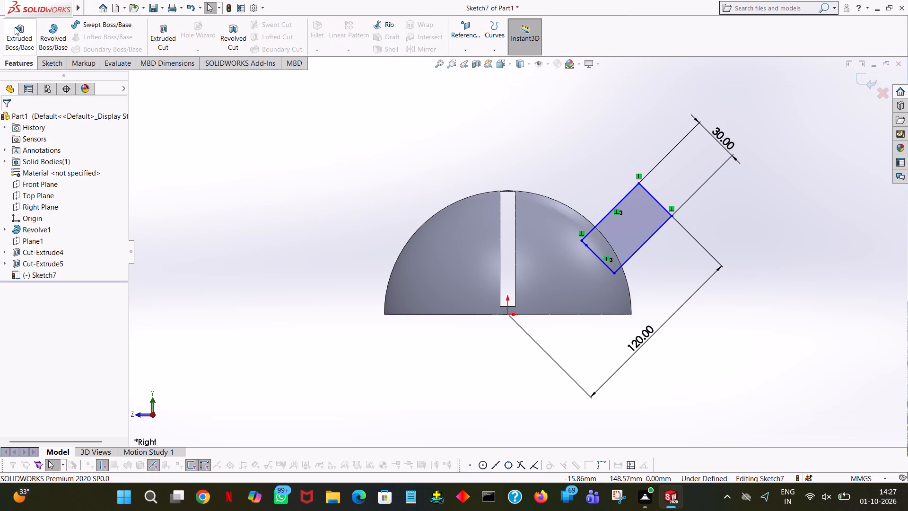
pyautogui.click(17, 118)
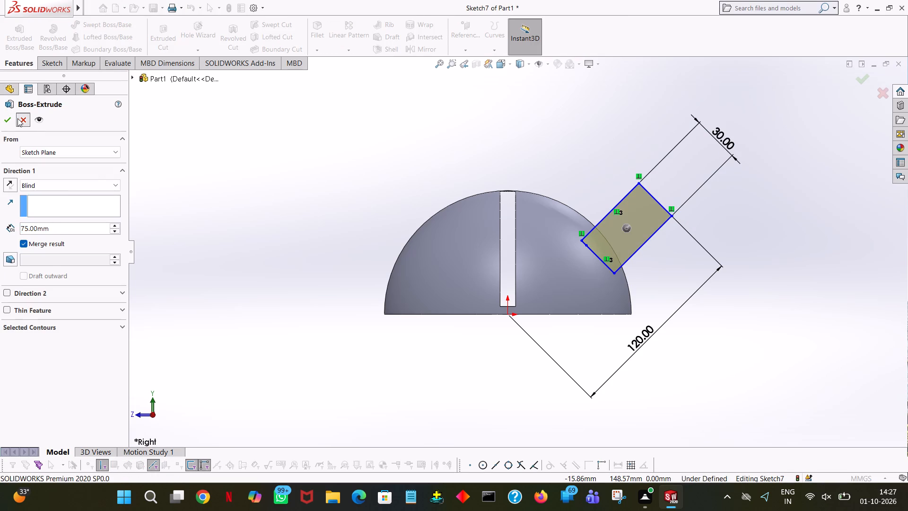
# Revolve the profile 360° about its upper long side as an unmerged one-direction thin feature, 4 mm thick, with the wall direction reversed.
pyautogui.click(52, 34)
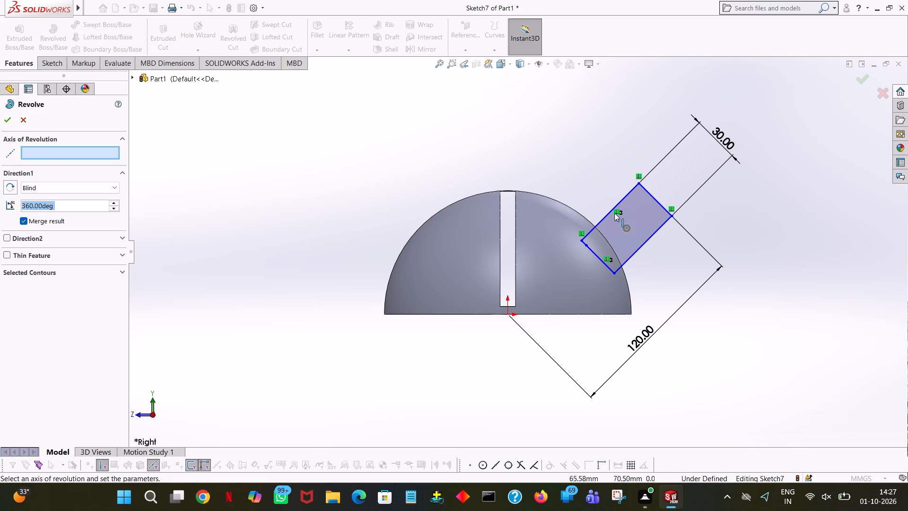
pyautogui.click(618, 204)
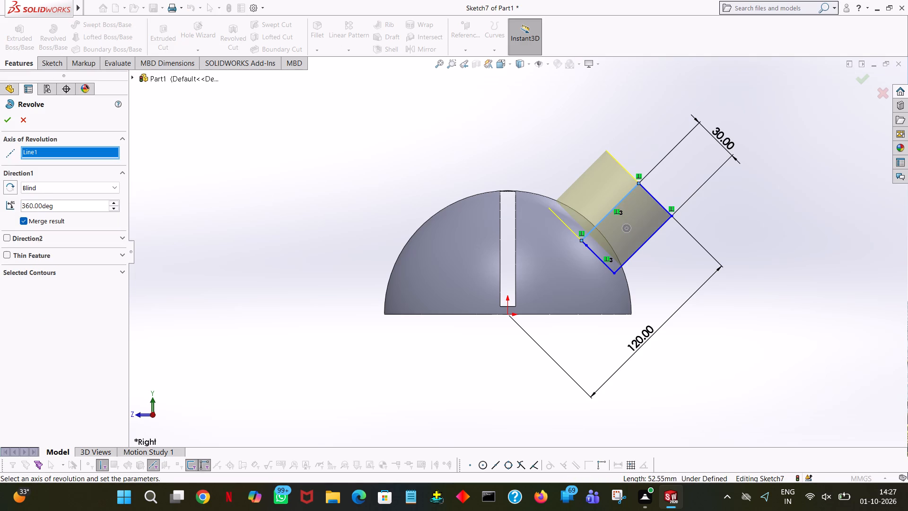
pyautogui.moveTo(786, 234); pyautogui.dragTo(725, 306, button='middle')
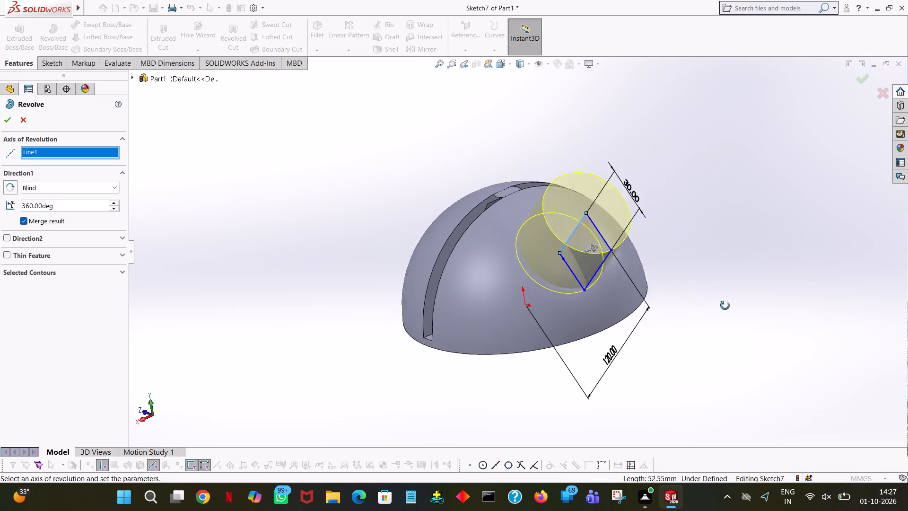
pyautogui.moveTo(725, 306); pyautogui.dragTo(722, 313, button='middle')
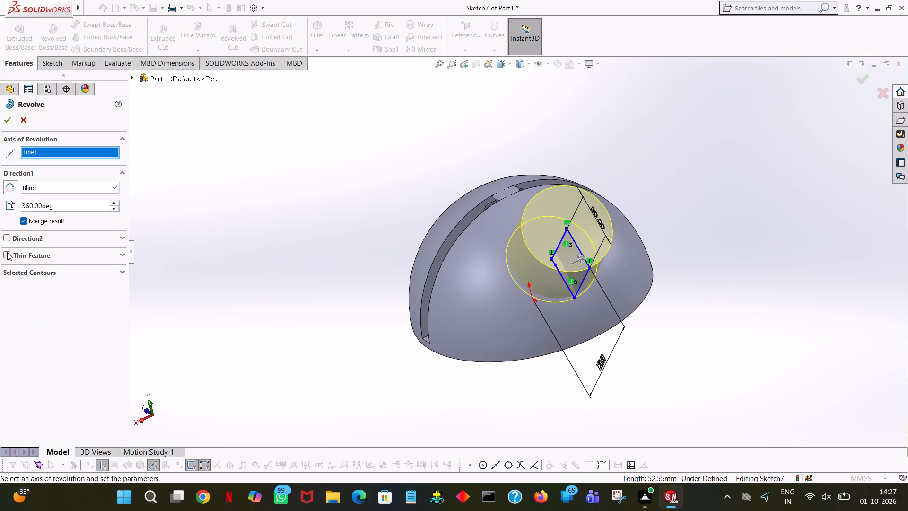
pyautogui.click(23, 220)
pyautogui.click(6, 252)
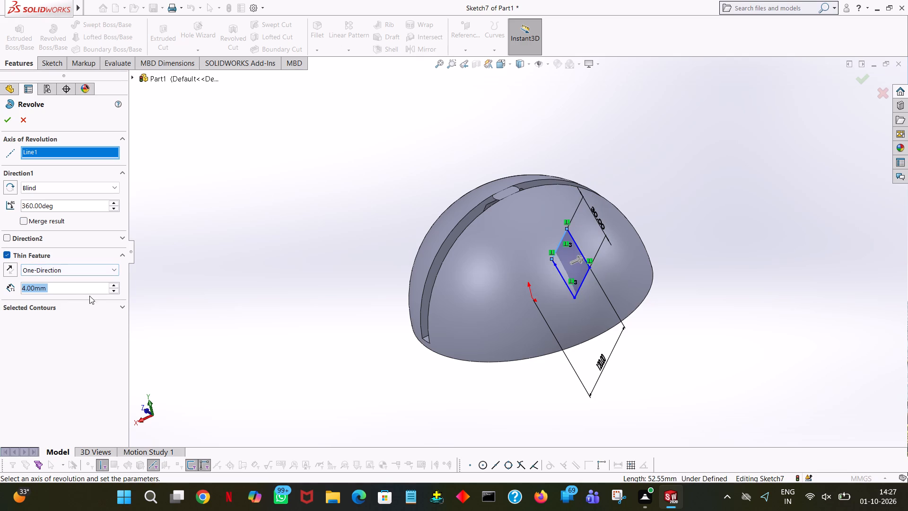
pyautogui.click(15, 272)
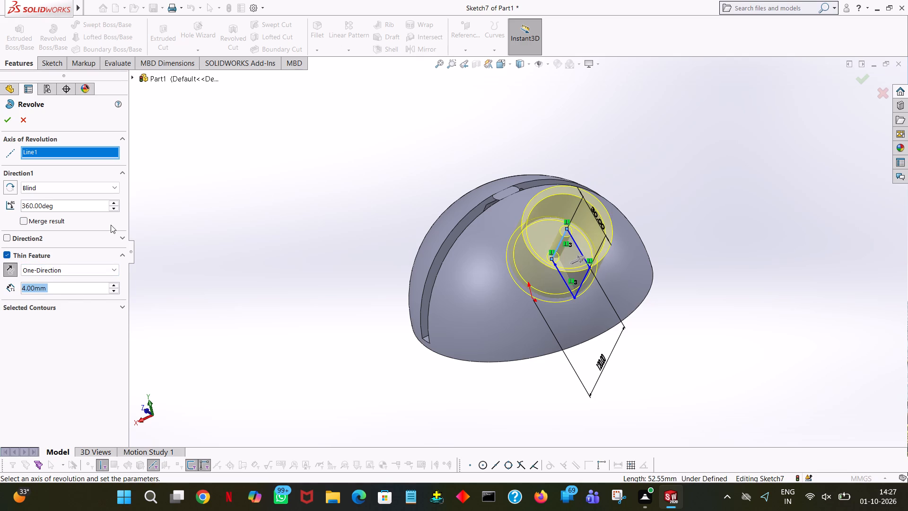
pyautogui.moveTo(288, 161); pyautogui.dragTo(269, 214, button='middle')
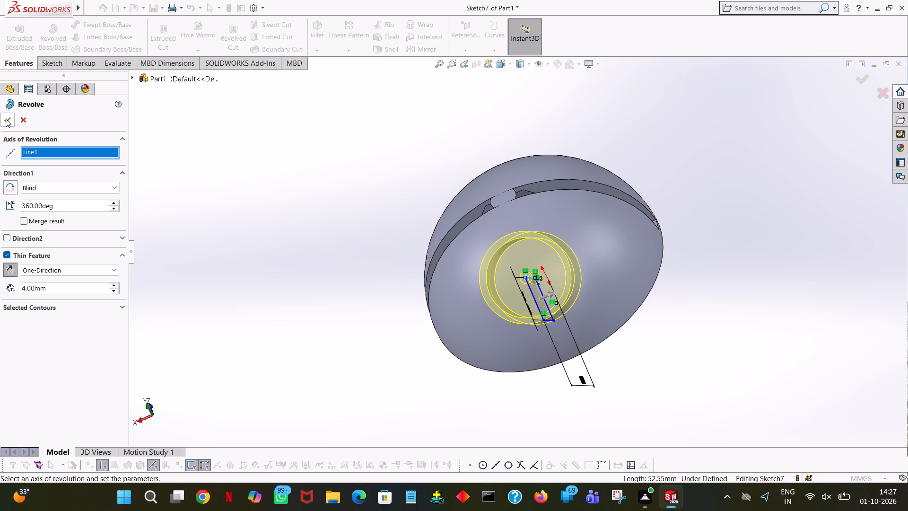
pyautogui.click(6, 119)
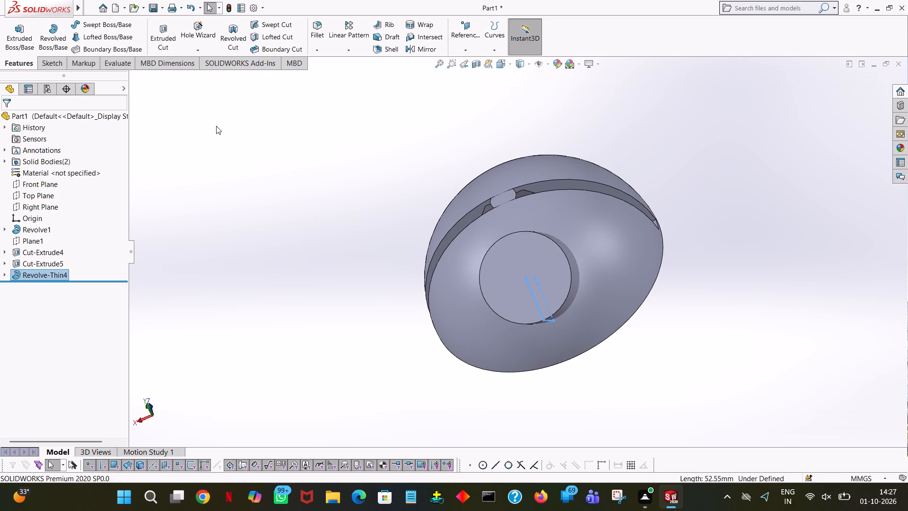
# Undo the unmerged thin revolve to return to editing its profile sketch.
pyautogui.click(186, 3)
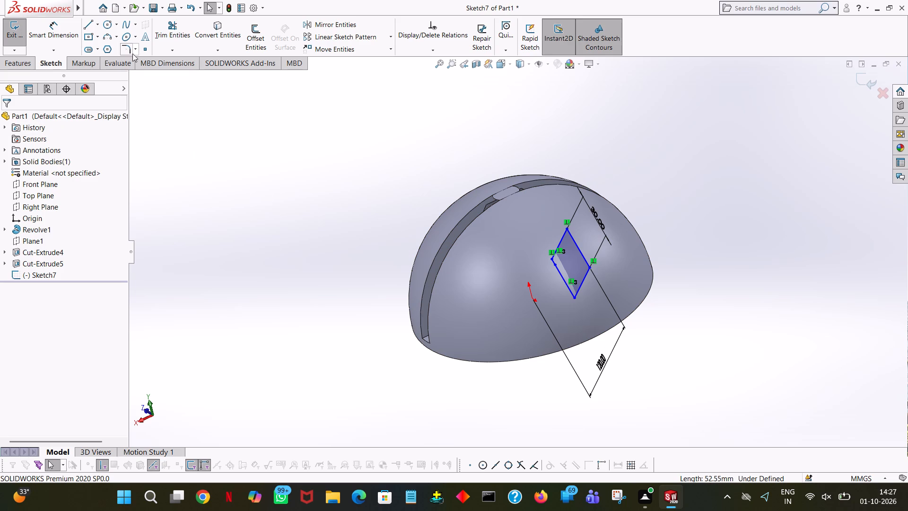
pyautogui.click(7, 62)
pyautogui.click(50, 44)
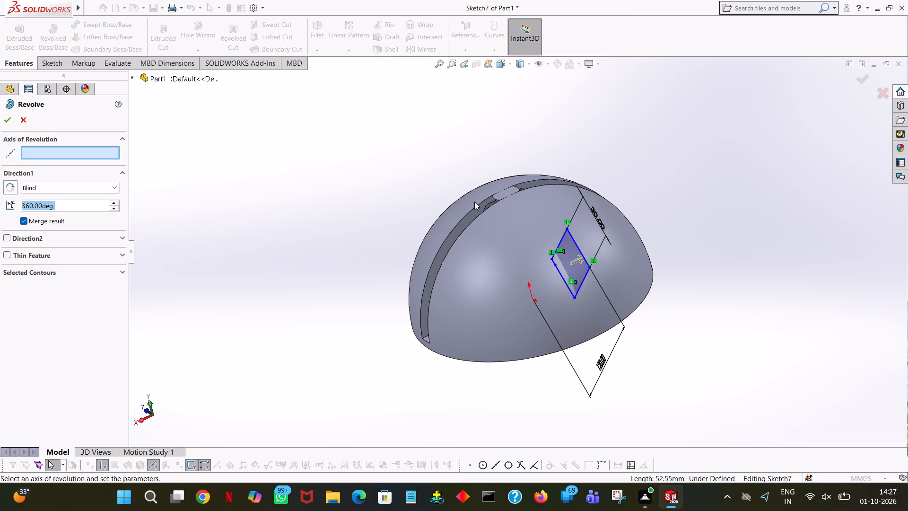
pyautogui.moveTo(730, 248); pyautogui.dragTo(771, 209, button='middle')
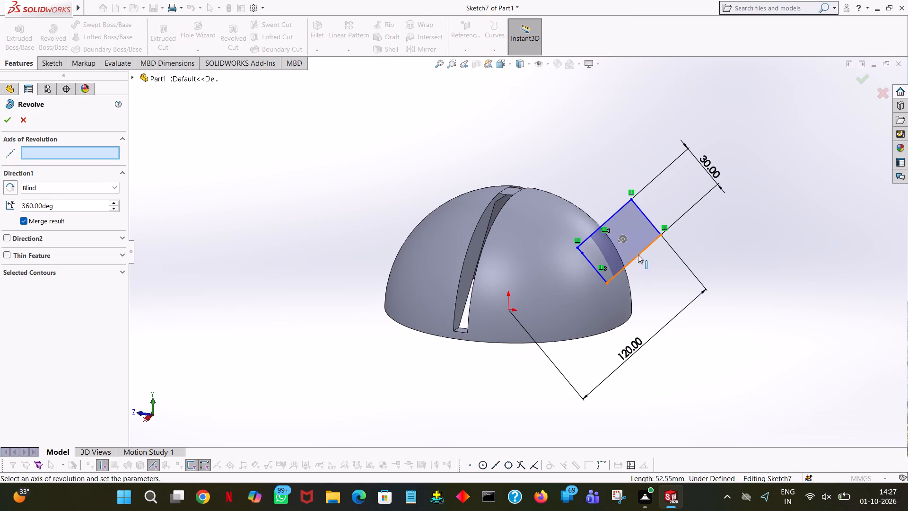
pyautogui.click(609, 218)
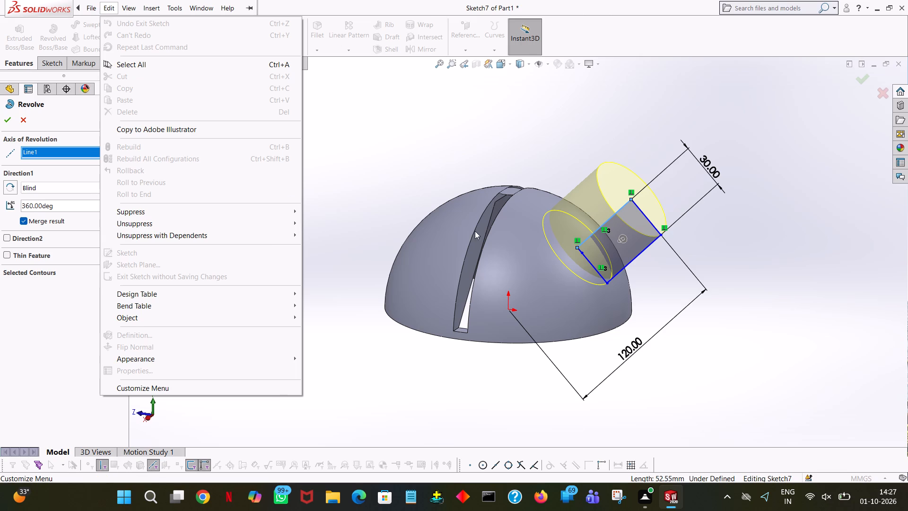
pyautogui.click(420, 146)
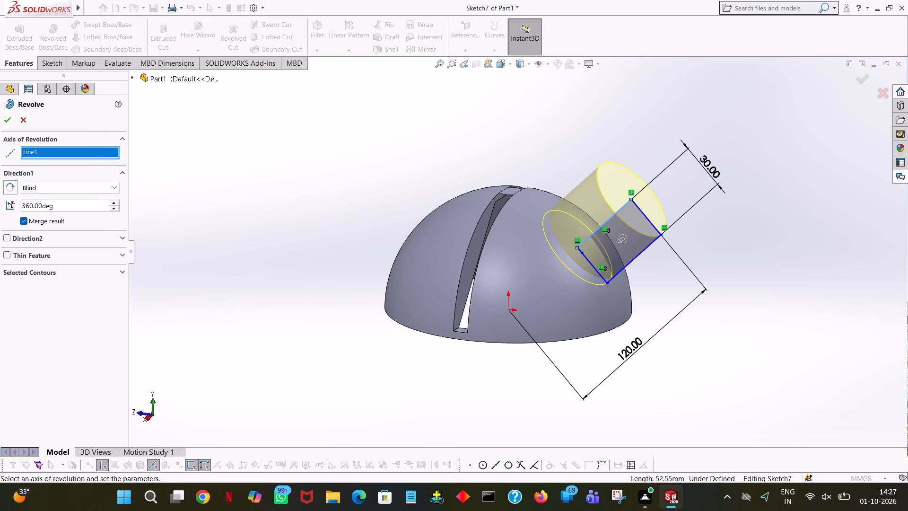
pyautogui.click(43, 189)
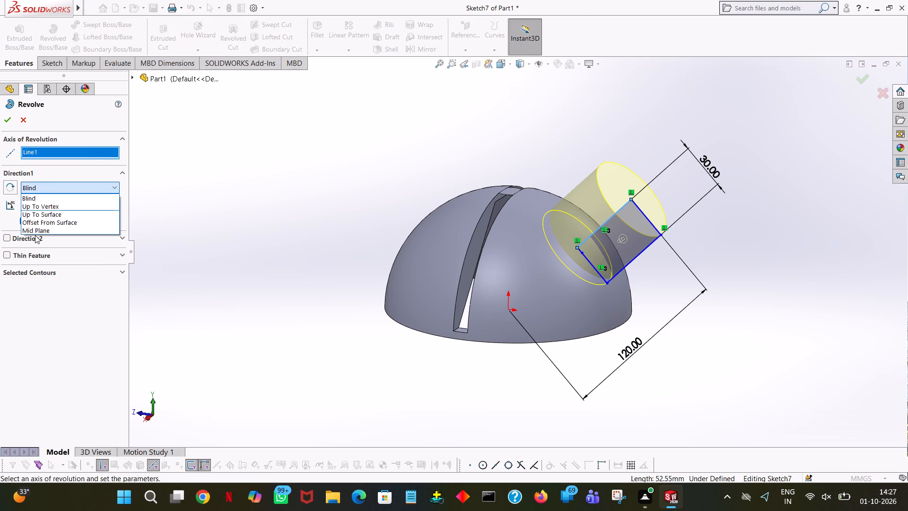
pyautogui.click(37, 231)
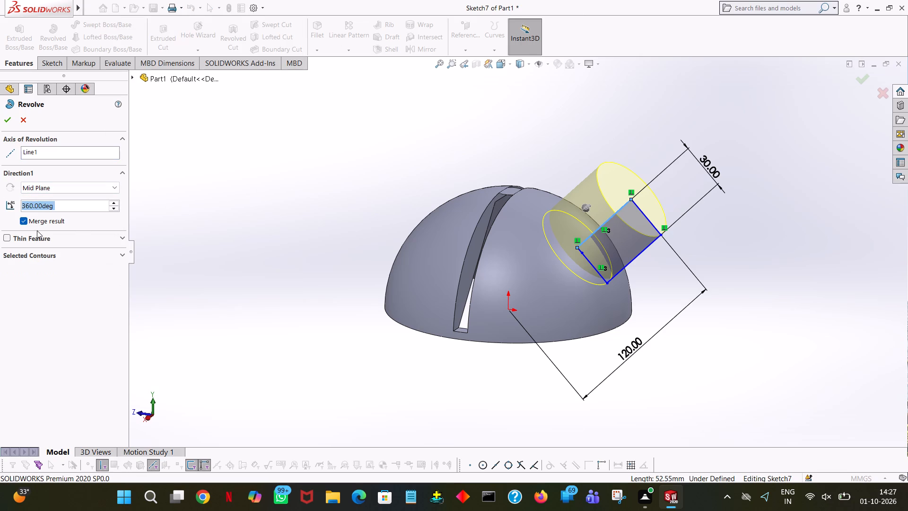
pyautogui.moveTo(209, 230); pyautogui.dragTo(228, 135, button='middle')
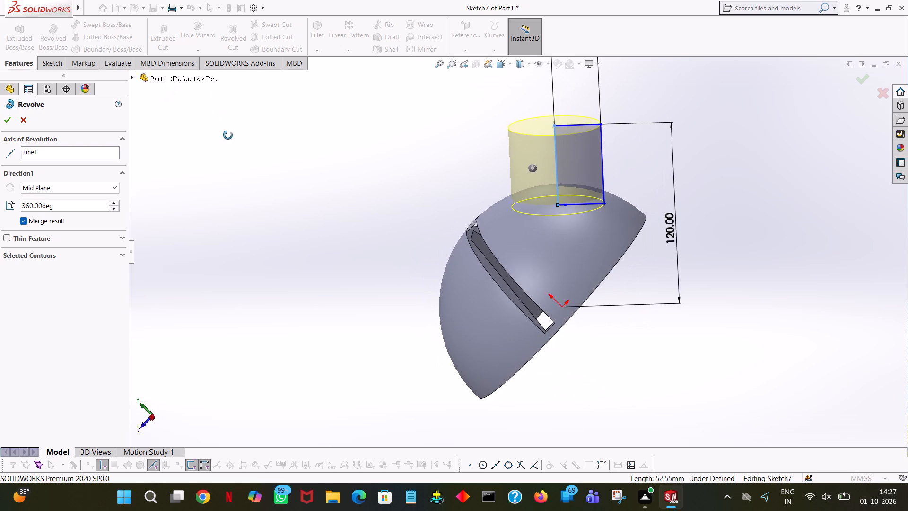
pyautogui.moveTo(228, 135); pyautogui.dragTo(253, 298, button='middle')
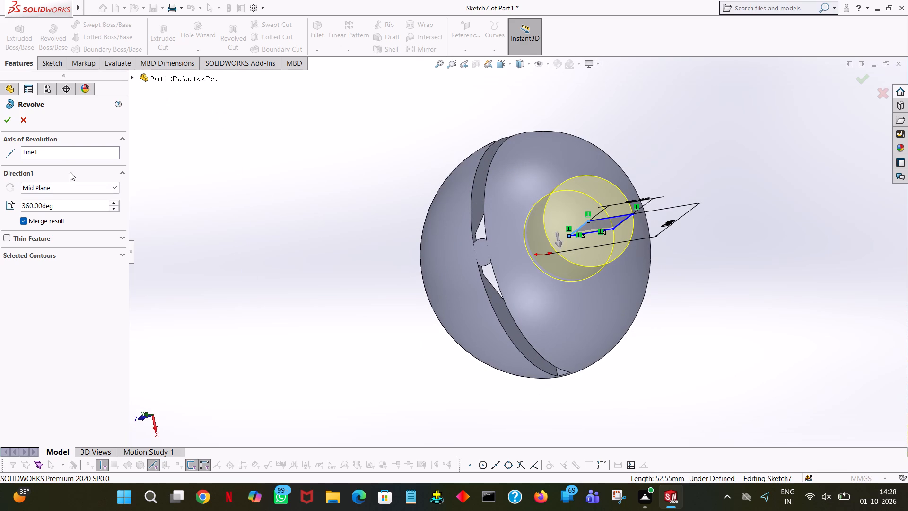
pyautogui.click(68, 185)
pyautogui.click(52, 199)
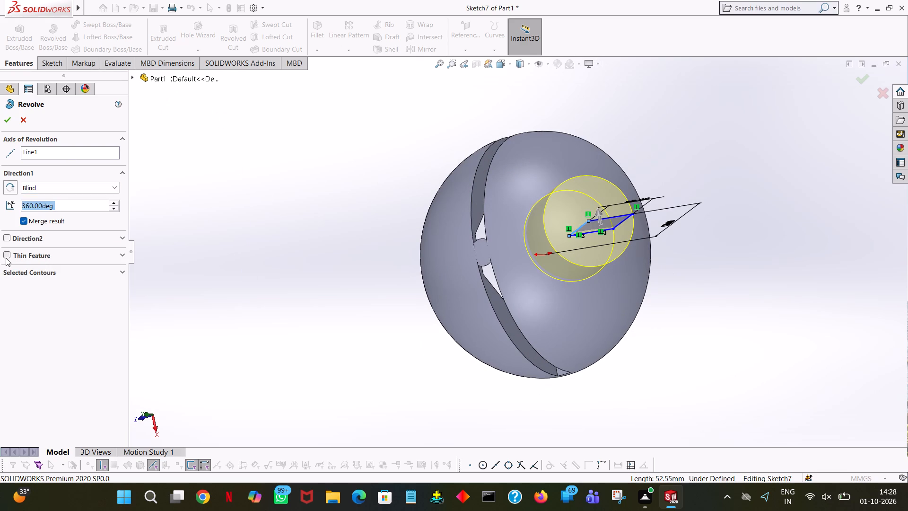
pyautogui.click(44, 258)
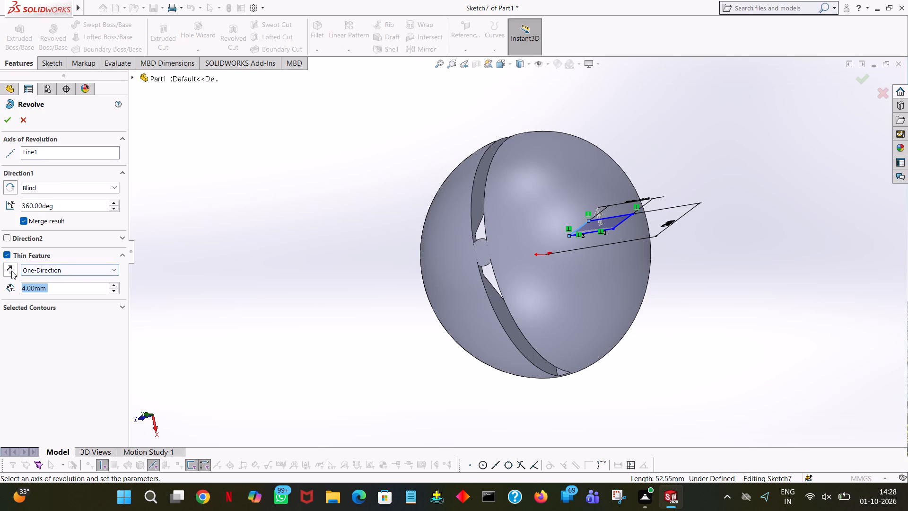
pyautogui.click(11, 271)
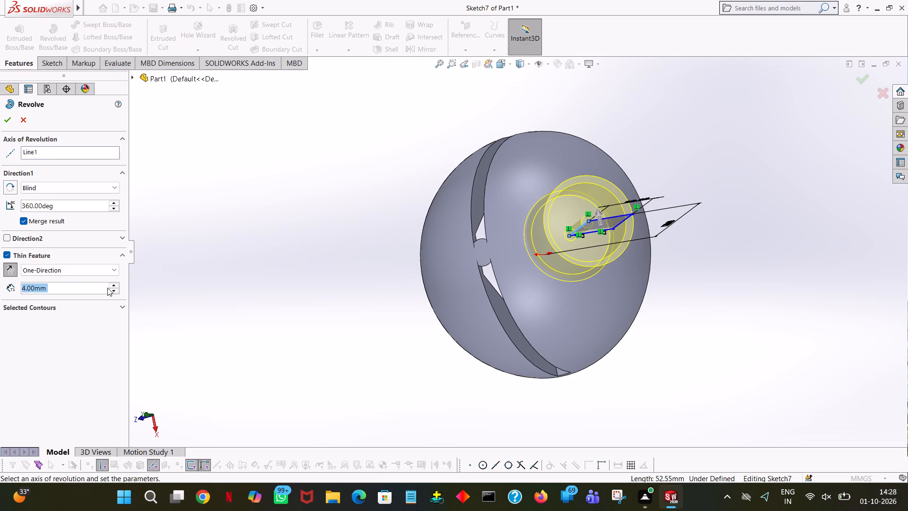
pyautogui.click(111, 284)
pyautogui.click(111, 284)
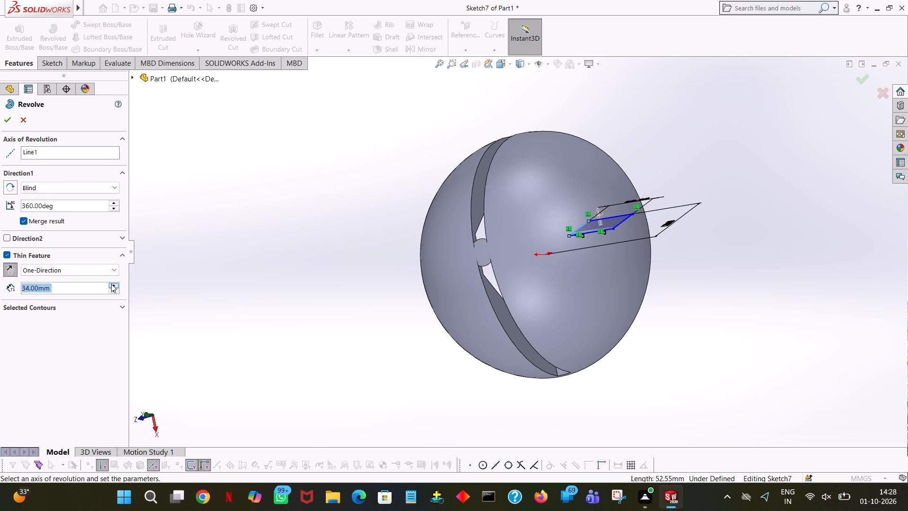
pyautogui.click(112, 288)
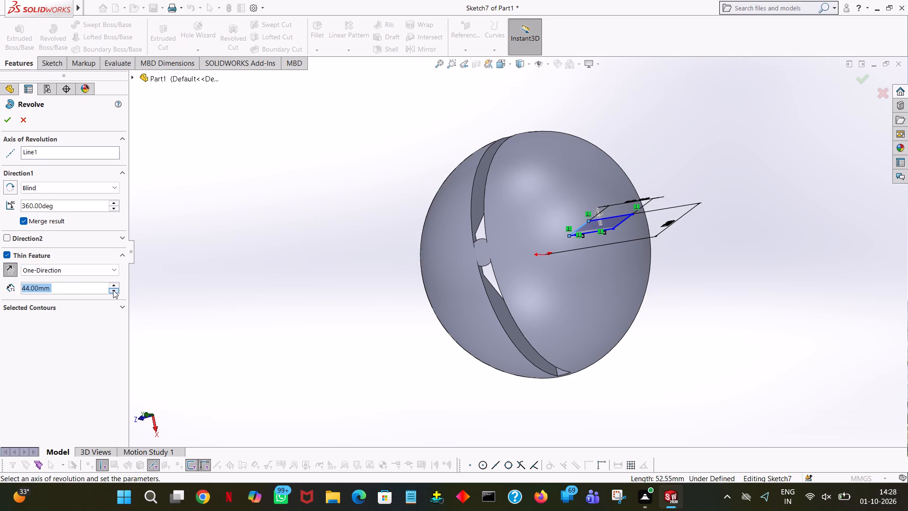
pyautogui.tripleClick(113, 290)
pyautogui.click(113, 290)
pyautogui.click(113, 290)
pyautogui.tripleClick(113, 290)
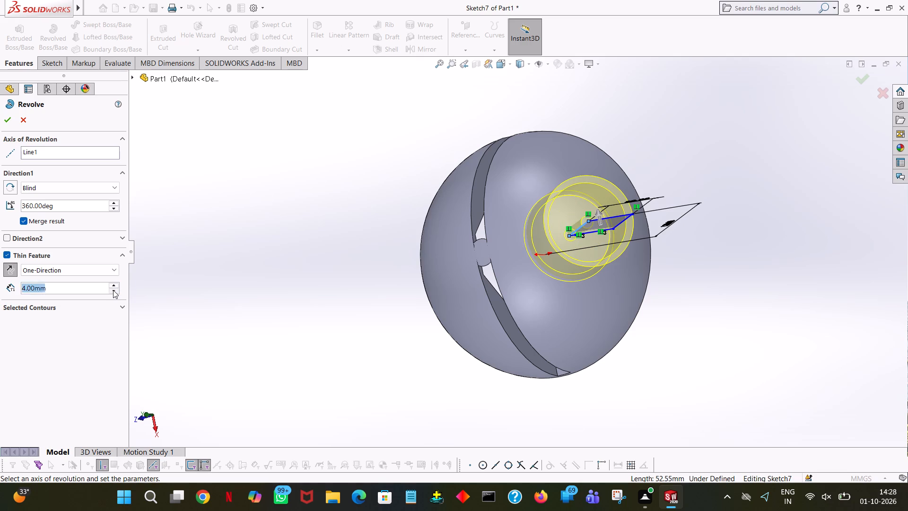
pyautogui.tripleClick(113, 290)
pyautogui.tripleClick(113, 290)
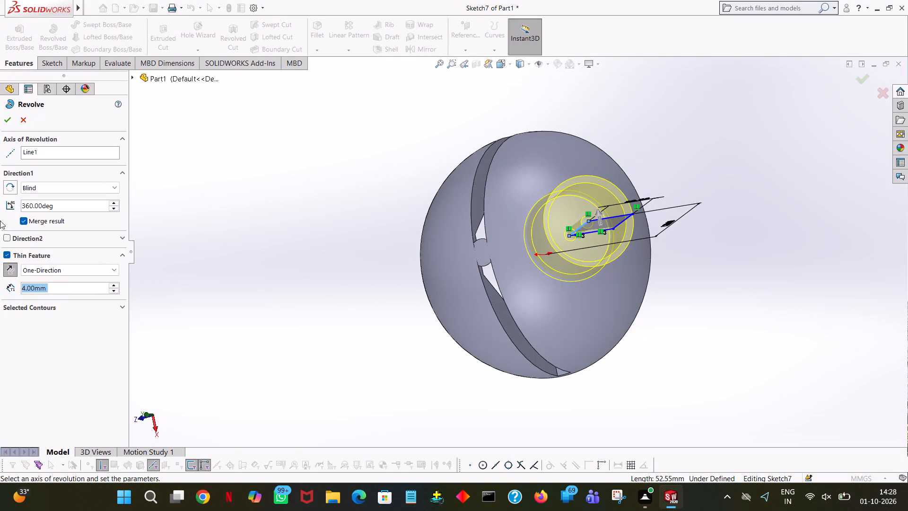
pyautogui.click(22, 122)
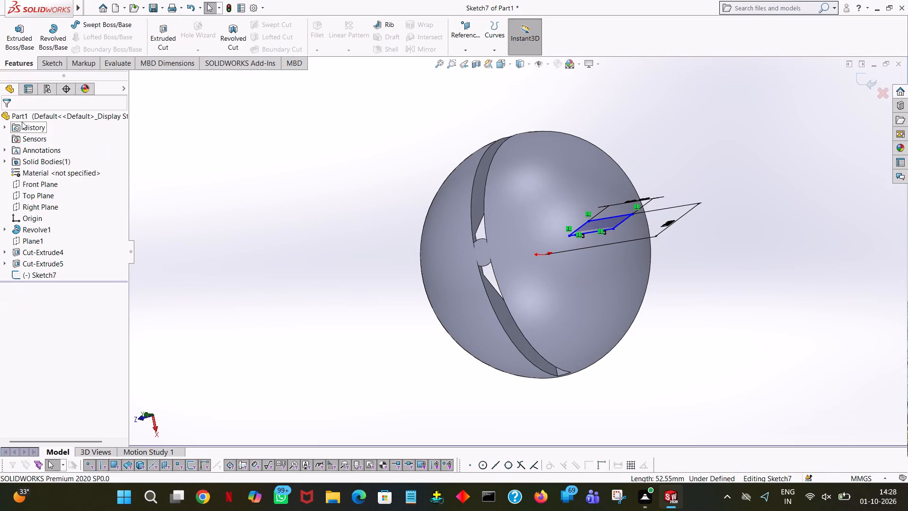
# Revolve the closed profile 360° about its upper long side as a solid boss merged with the hemisphere, without a thin wall.
pyautogui.click(52, 43)
pyautogui.moveTo(606, 267); pyautogui.dragTo(661, 362, button='middle')
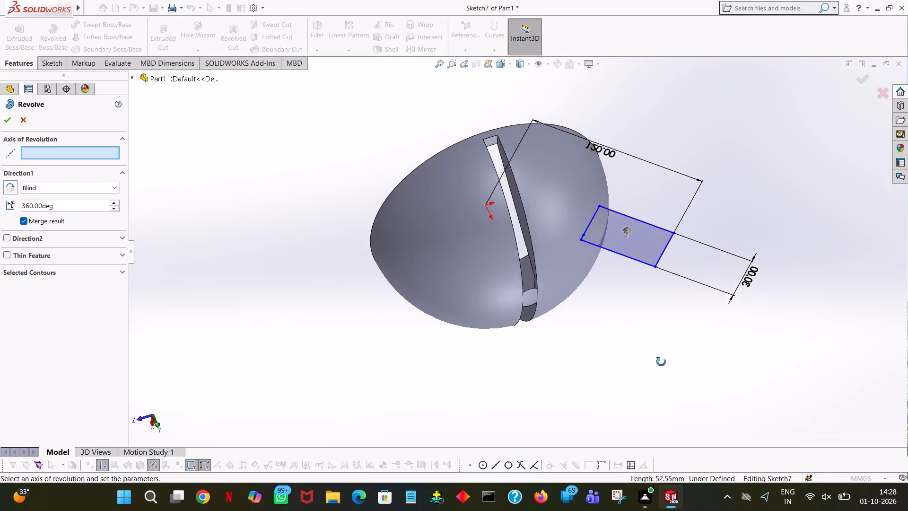
pyautogui.moveTo(661, 362); pyautogui.dragTo(641, 118, button='middle')
pyautogui.moveTo(679, 319); pyautogui.dragTo(686, 250, button='middle')
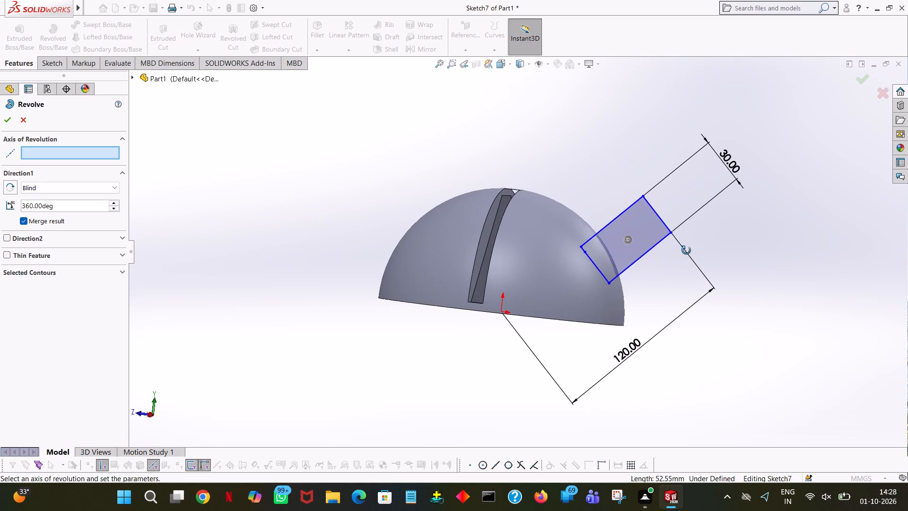
pyautogui.moveTo(686, 250); pyautogui.dragTo(688, 251, button='middle')
pyautogui.click(629, 207)
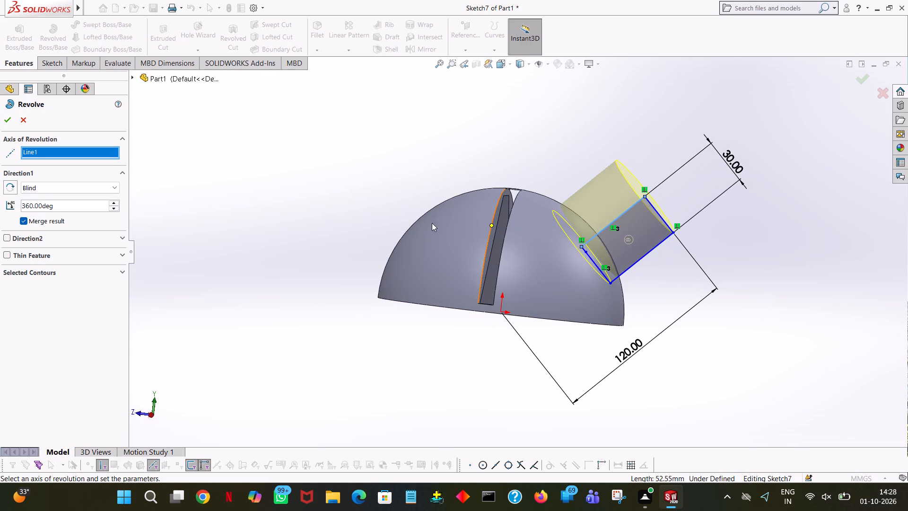
pyautogui.click(9, 116)
pyautogui.click(286, 185)
pyautogui.moveTo(286, 185); pyautogui.dragTo(257, 243, button='middle')
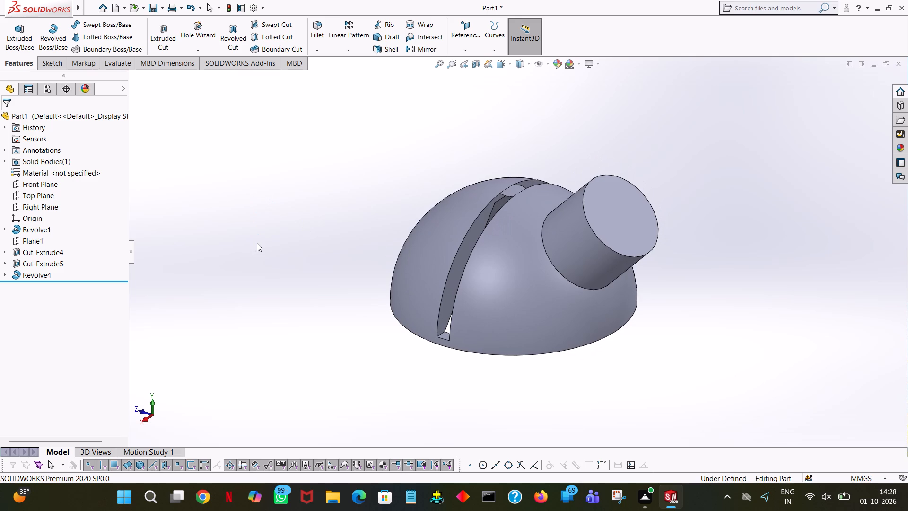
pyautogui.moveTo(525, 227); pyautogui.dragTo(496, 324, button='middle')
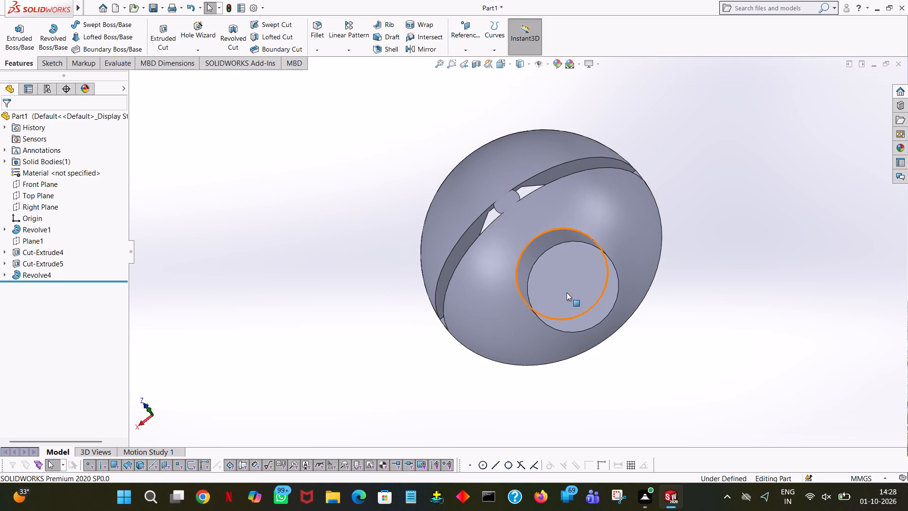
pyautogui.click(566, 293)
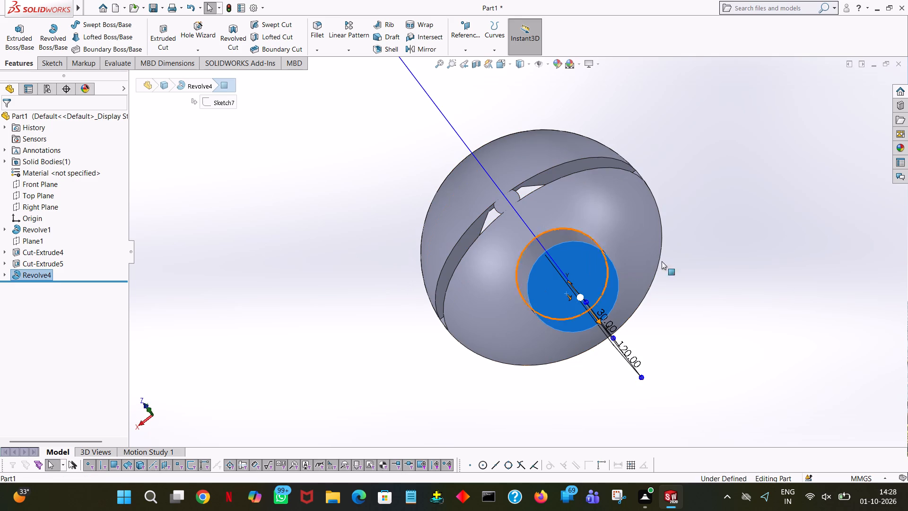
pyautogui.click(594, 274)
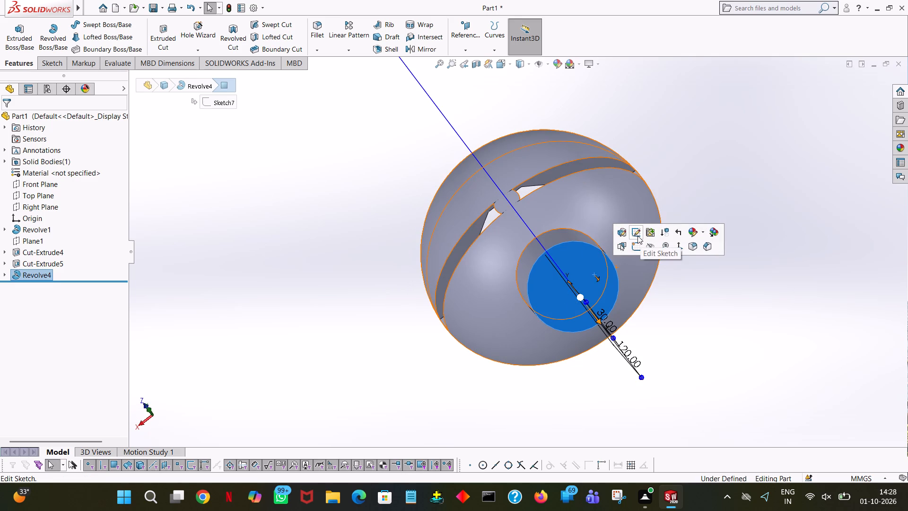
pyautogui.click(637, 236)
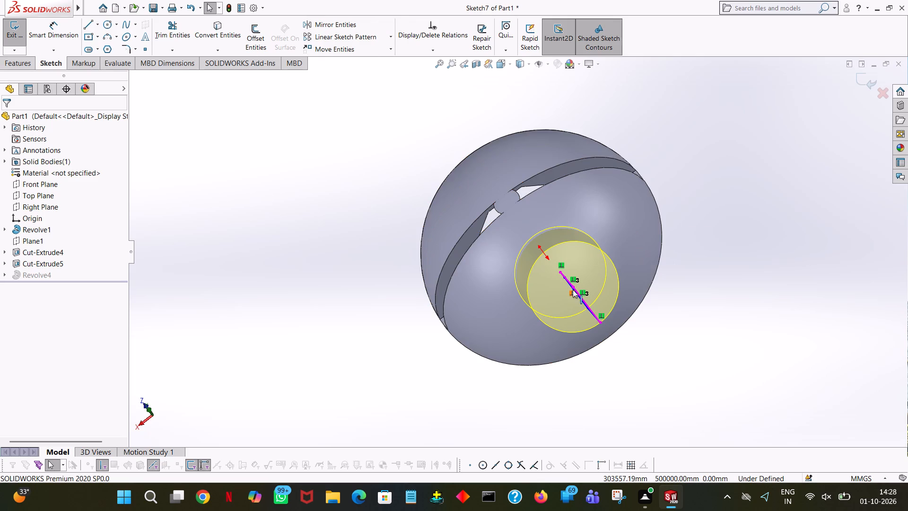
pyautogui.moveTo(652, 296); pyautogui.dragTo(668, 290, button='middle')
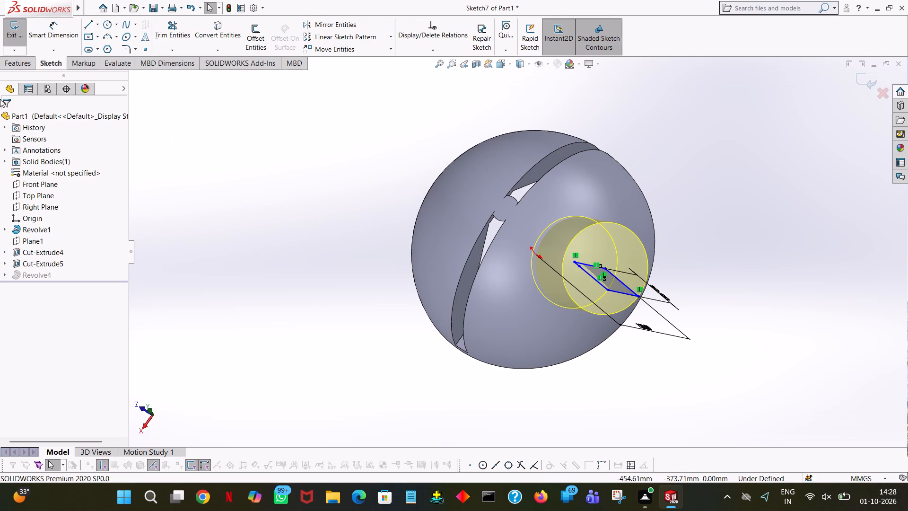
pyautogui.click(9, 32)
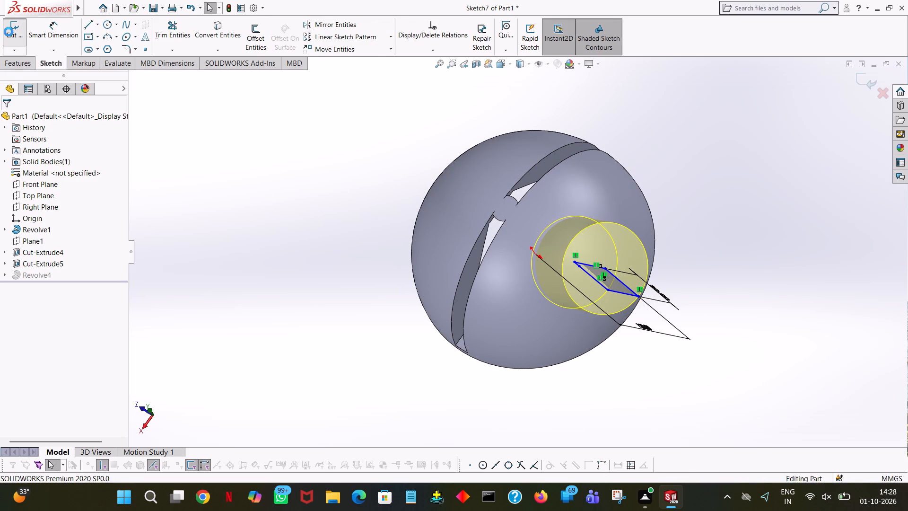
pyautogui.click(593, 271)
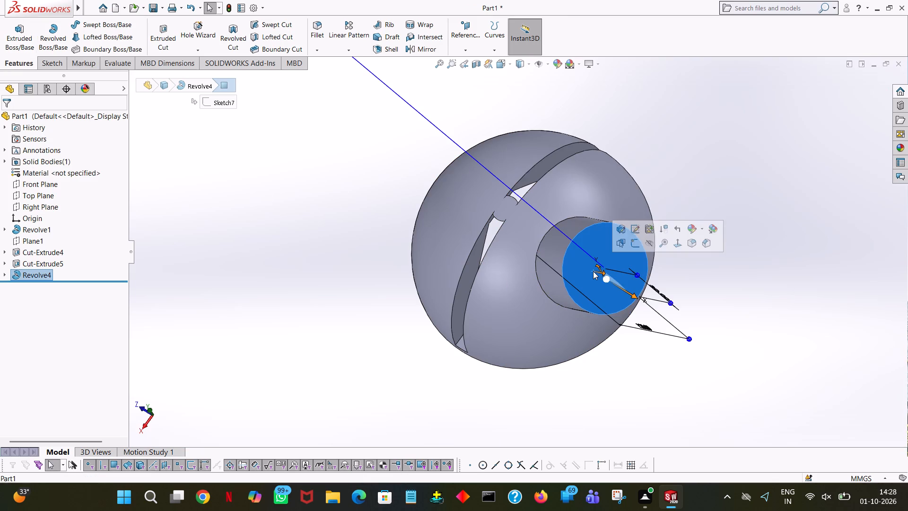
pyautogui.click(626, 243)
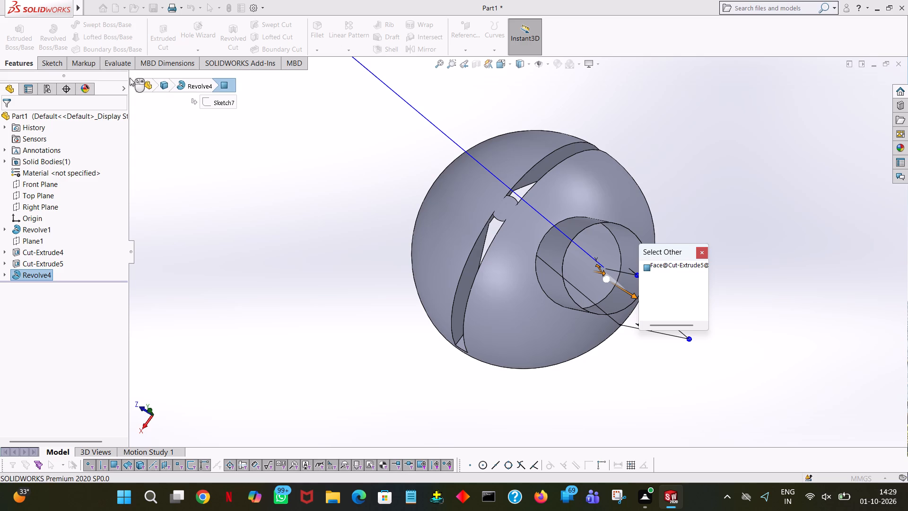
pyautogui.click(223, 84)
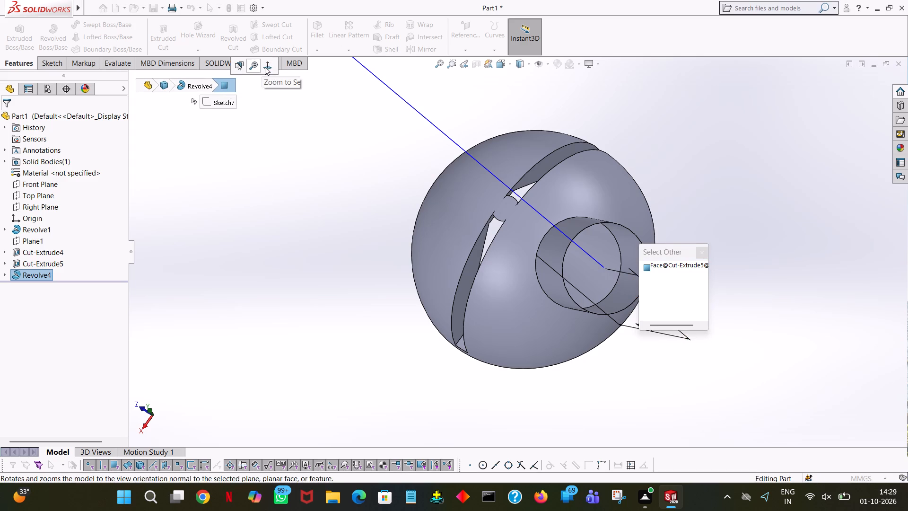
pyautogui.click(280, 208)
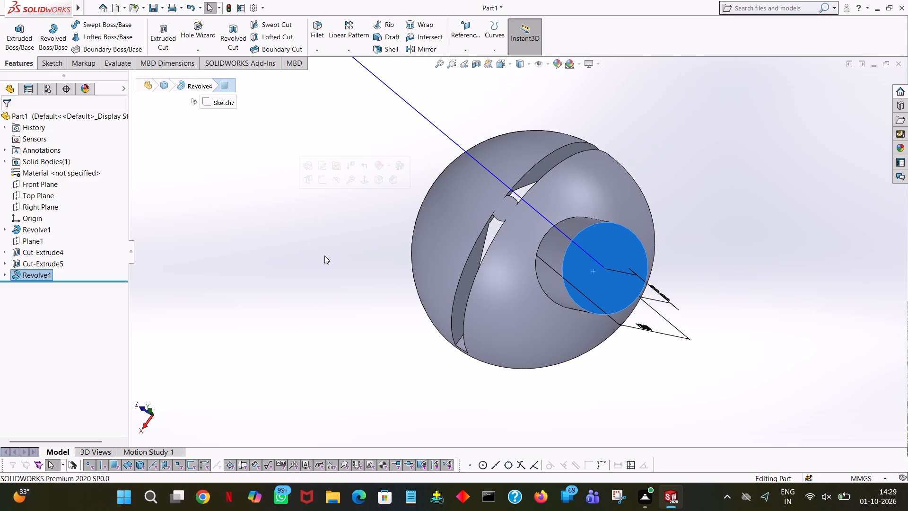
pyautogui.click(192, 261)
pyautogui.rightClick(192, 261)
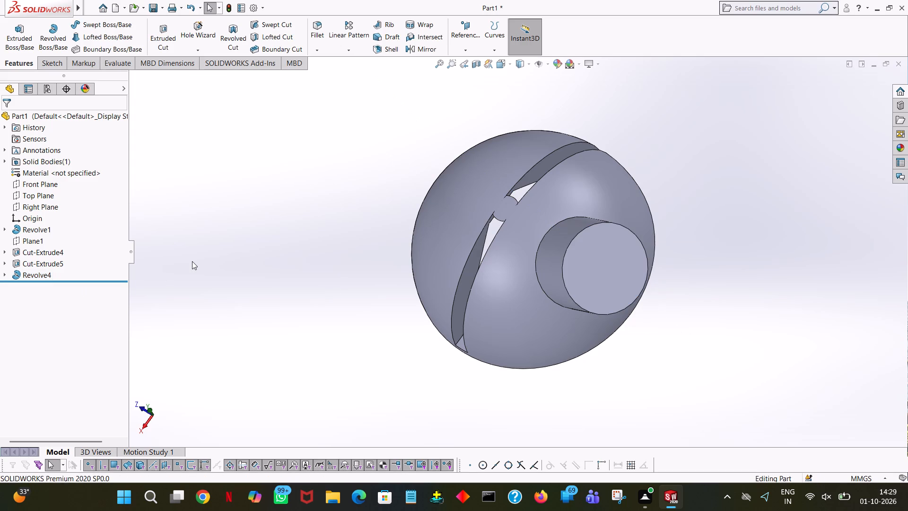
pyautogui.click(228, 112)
# Create a reference plane on the flat end face of the angled cylindrical boss with a 0 mm offset.
pyautogui.moveTo(681, 373); pyautogui.dragTo(682, 316, button='middle')
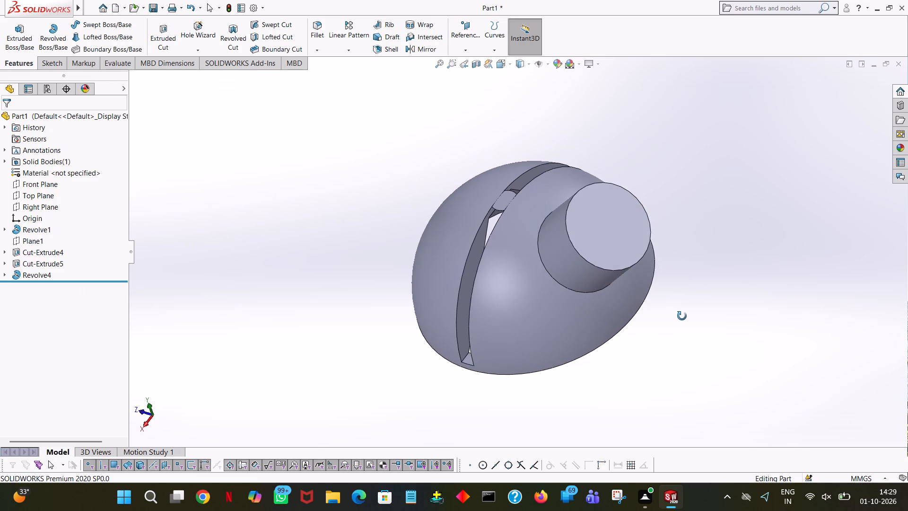
pyautogui.moveTo(682, 316); pyautogui.dragTo(651, 391, button='middle')
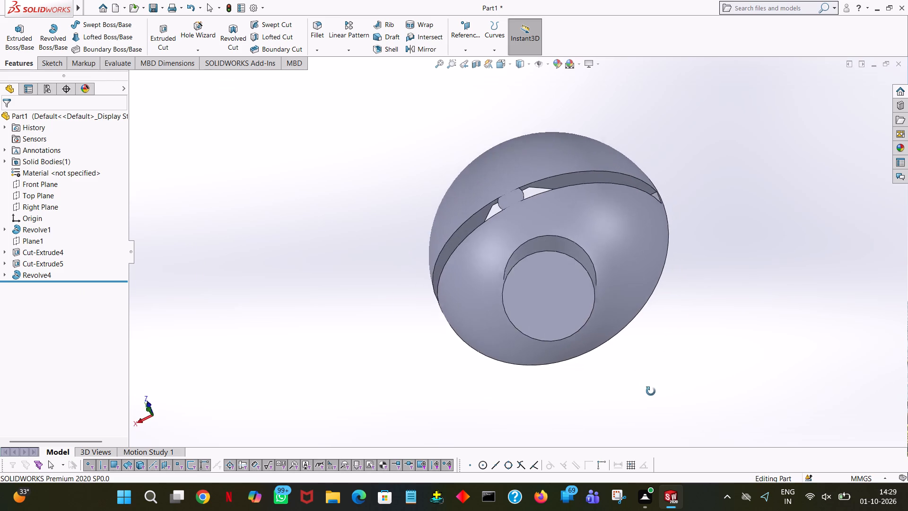
pyautogui.moveTo(651, 391); pyautogui.dragTo(746, 369, button='middle')
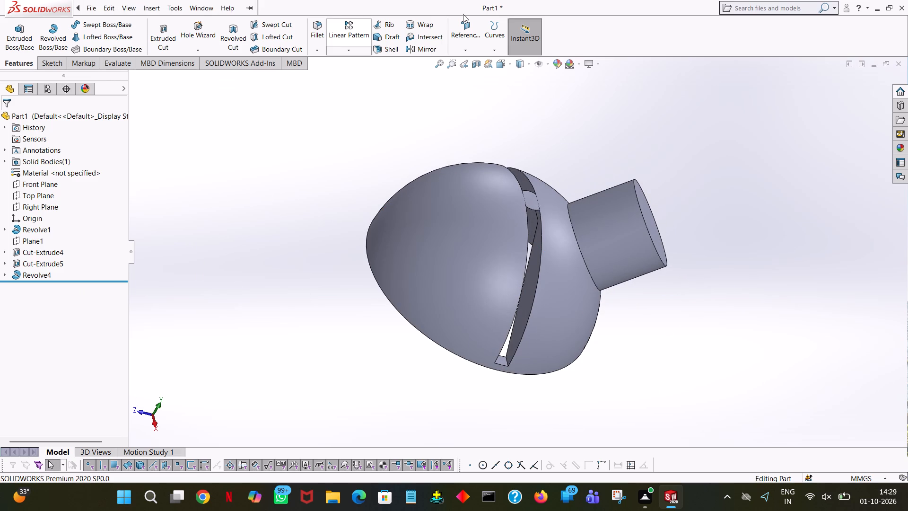
pyautogui.click(471, 48)
pyautogui.click(473, 58)
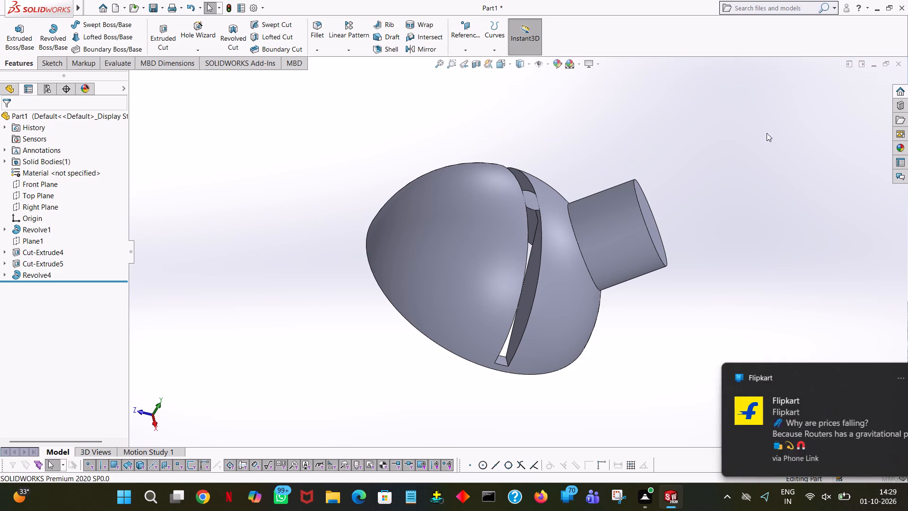
pyautogui.moveTo(786, 216); pyautogui.dragTo(759, 207, button='middle')
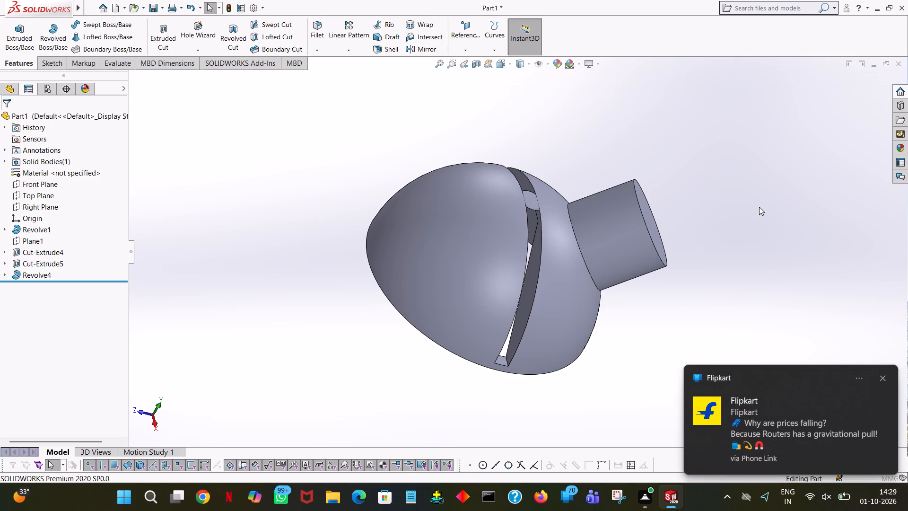
pyautogui.moveTo(759, 207); pyautogui.dragTo(759, 207, button='middle')
pyautogui.click(473, 51)
pyautogui.click(473, 46)
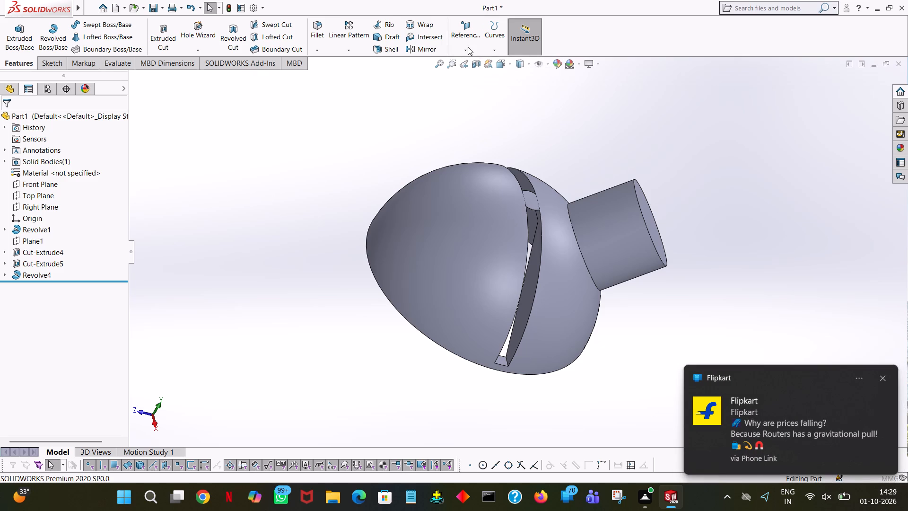
pyautogui.doubleClick(468, 47)
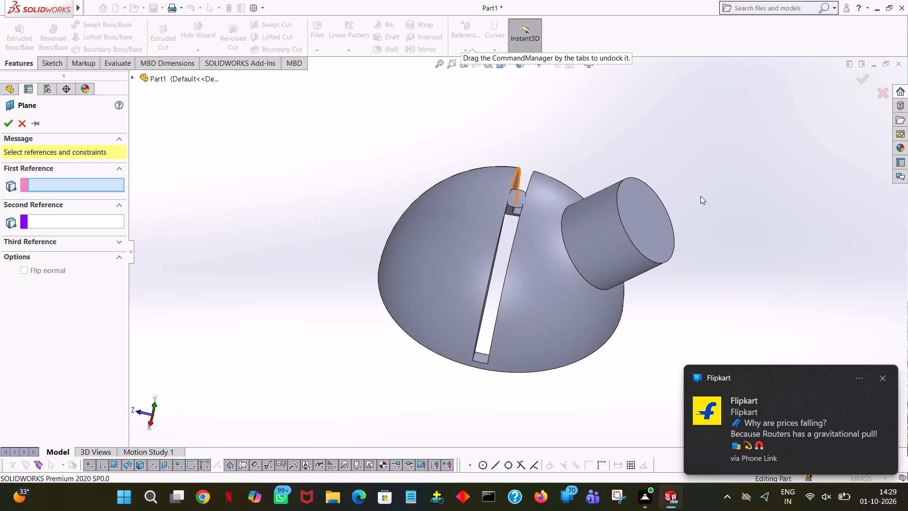
pyautogui.click(646, 199)
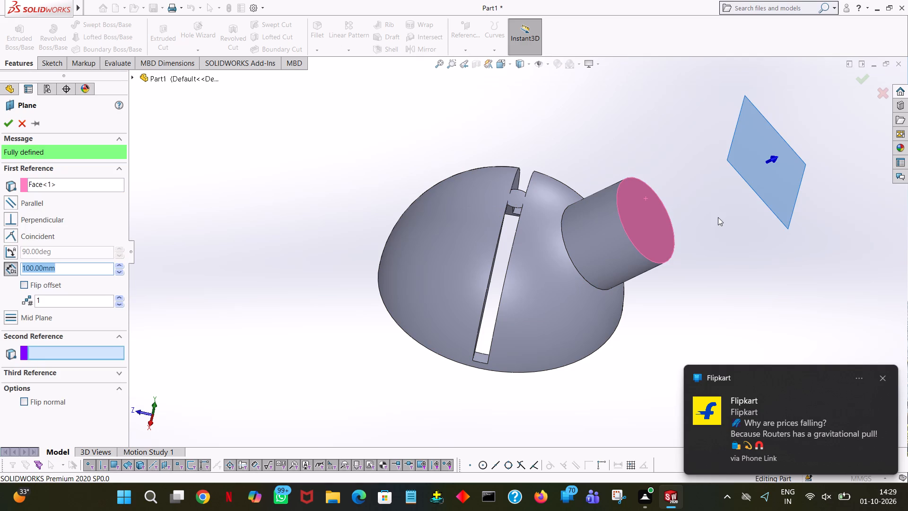
pyautogui.moveTo(736, 247); pyautogui.dragTo(749, 236, button='middle')
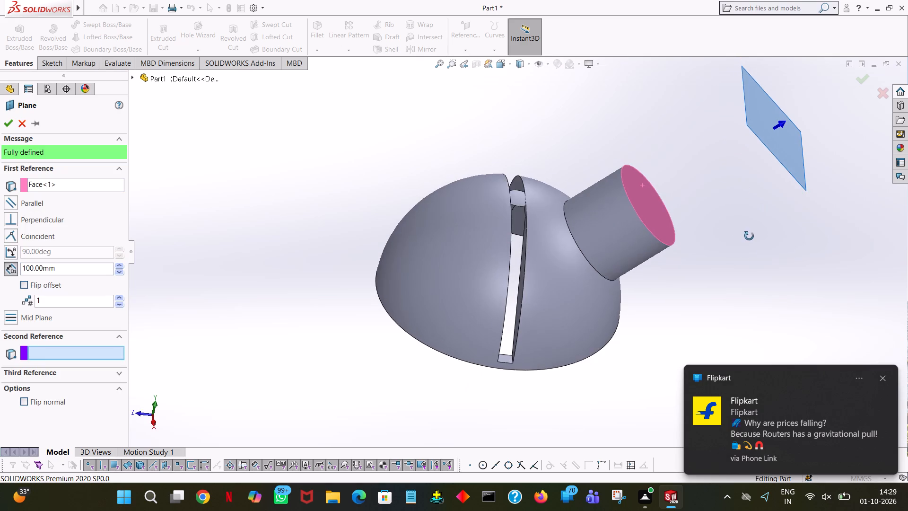
pyautogui.moveTo(749, 236); pyautogui.dragTo(752, 288, button='middle')
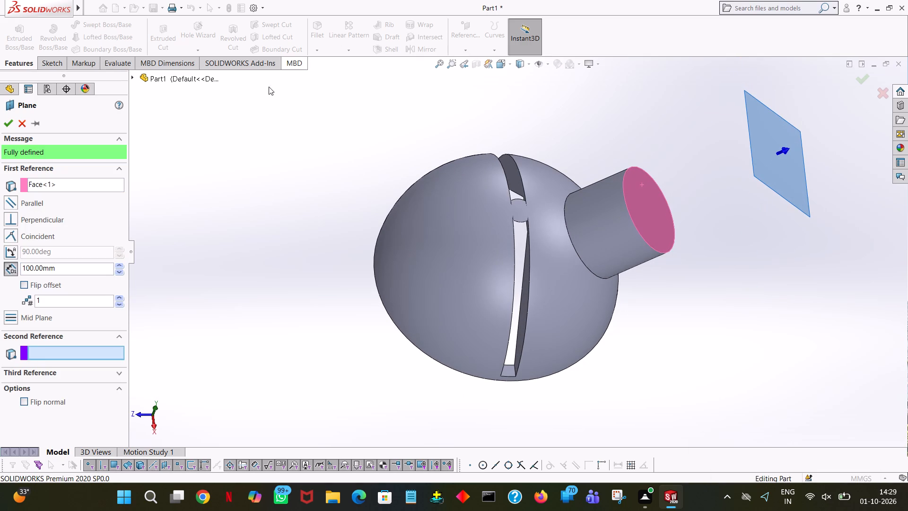
pyautogui.click(68, 265)
pyautogui.click(68, 265)
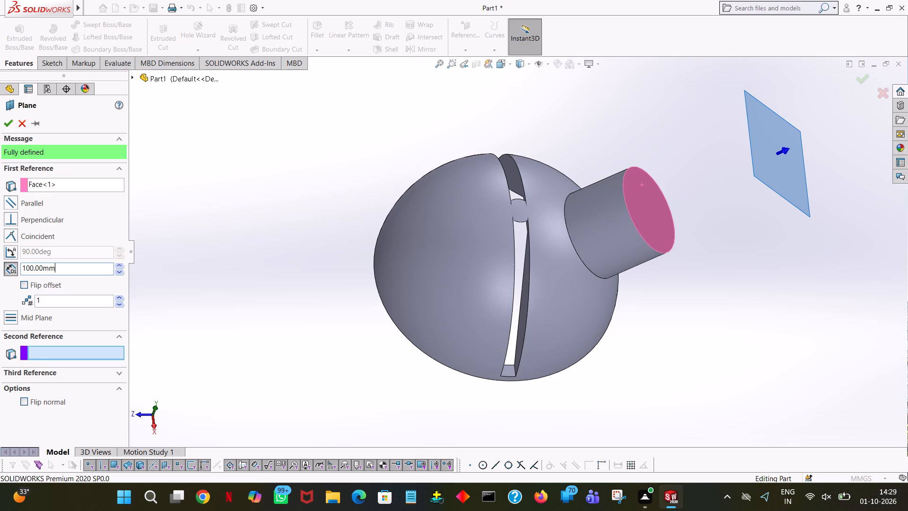
pyautogui.press('0')
pyautogui.click(271, 214)
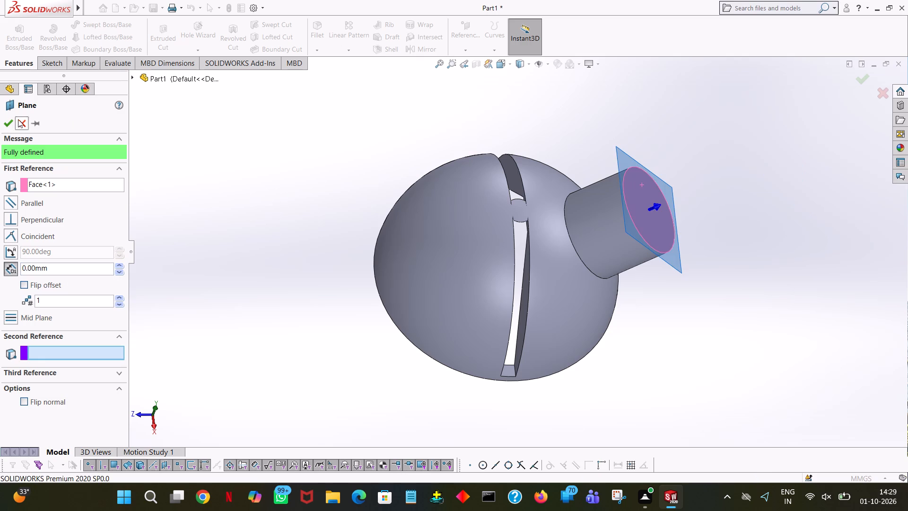
pyautogui.click(6, 121)
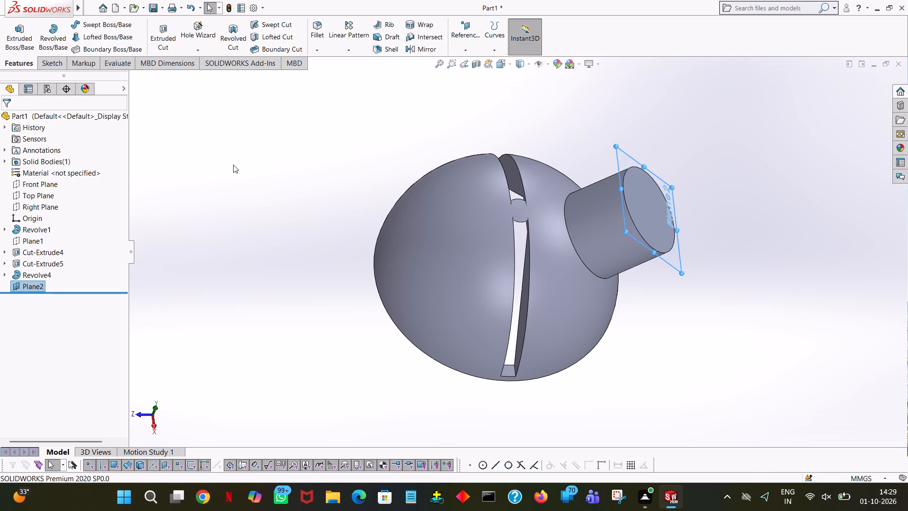
# Sketch a circle of radius 20 mm on the new plane, centred on the origin at the boss's end face.
pyautogui.click(28, 284)
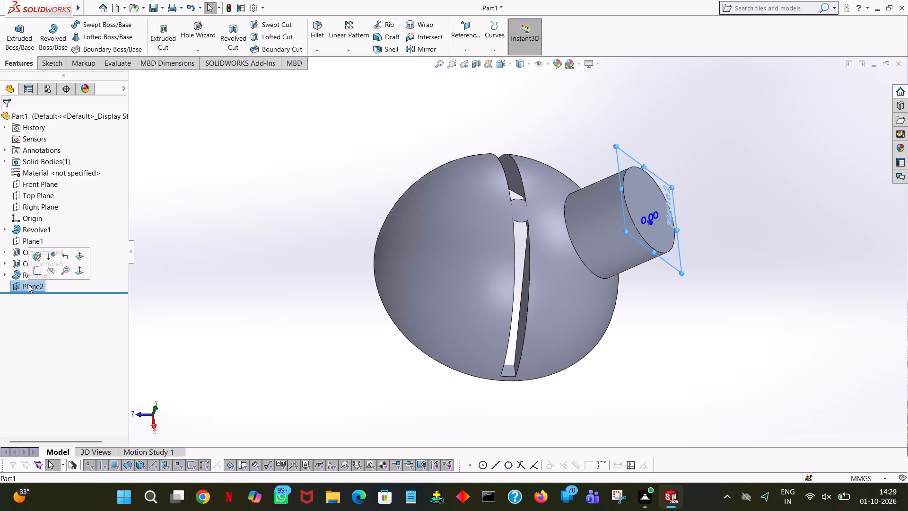
pyautogui.click(35, 269)
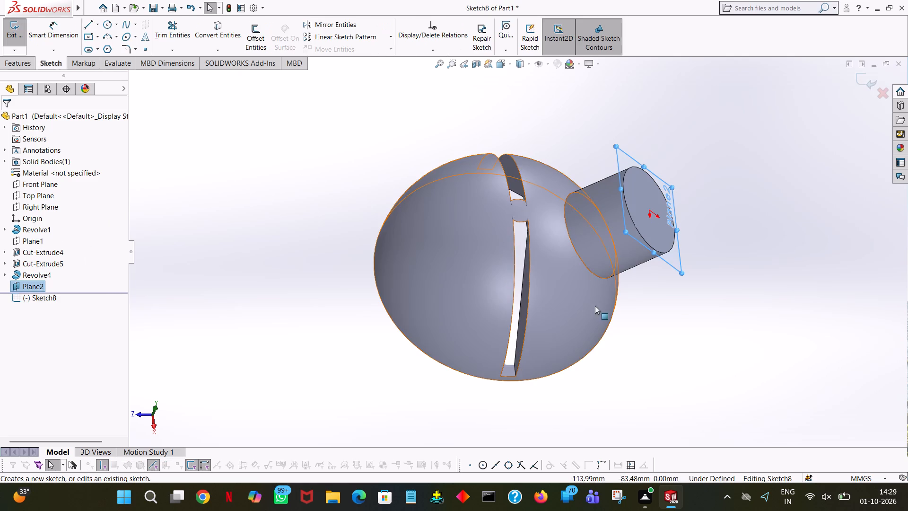
pyautogui.moveTo(696, 332); pyautogui.dragTo(641, 393, button='middle')
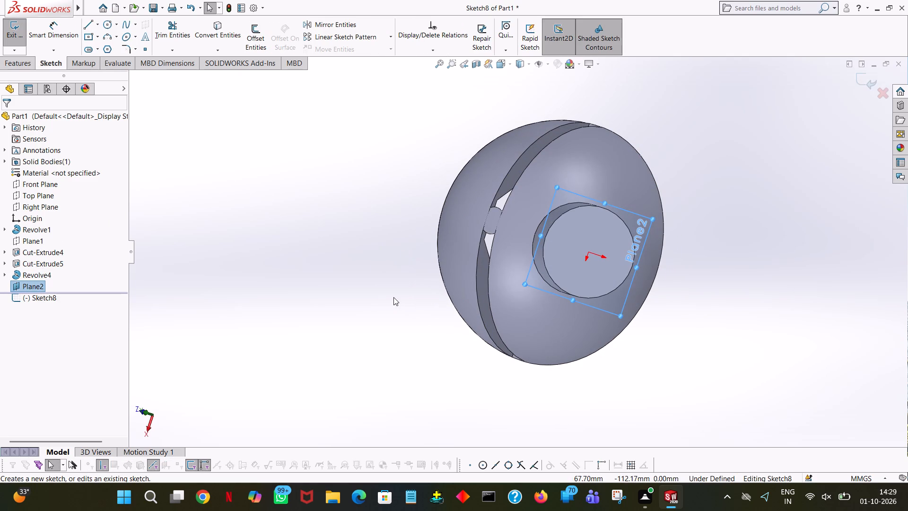
pyautogui.click(104, 24)
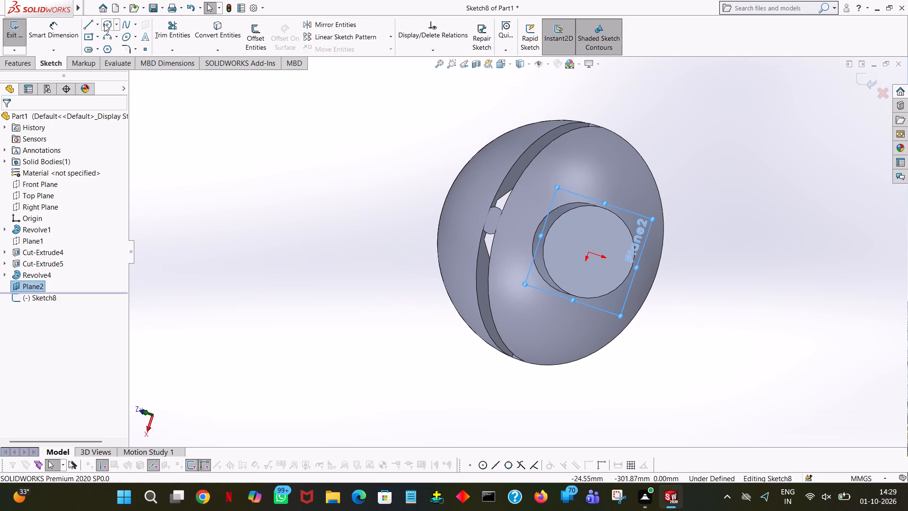
pyautogui.click(587, 251)
pyautogui.click(613, 225)
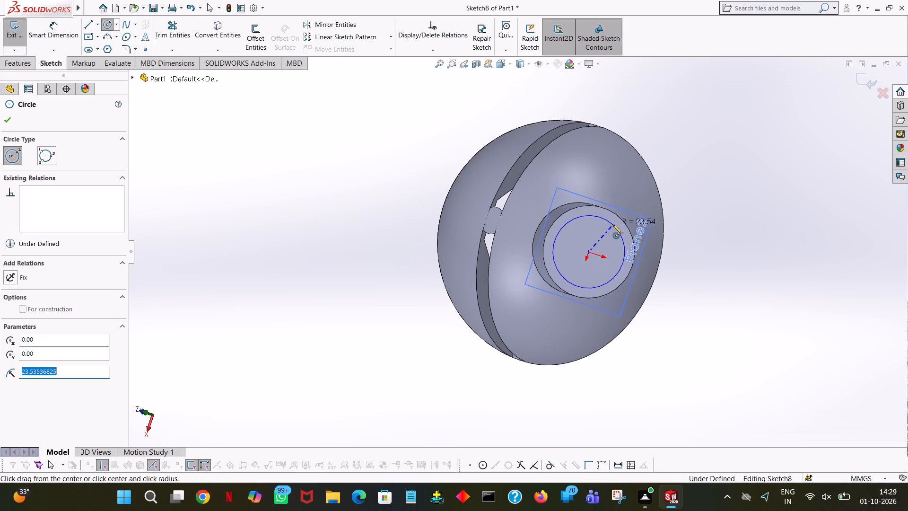
pyautogui.write('20')
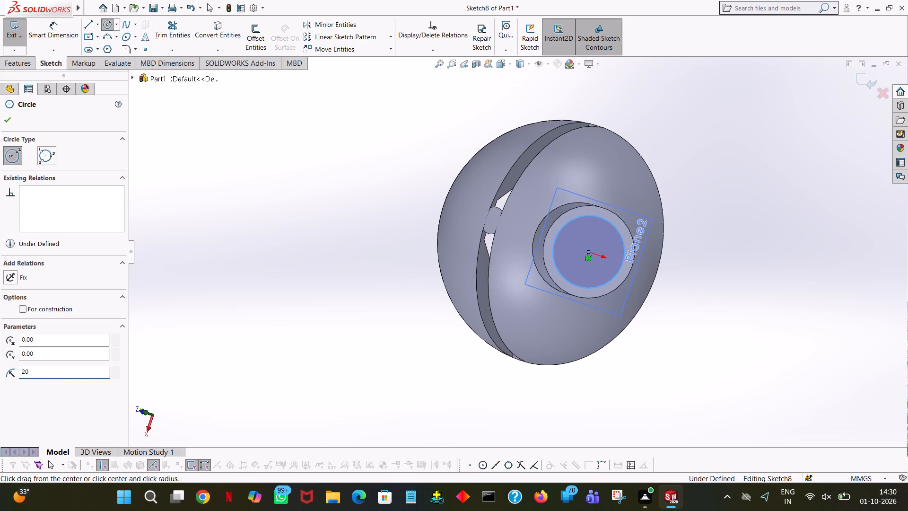
pyautogui.press('Return')
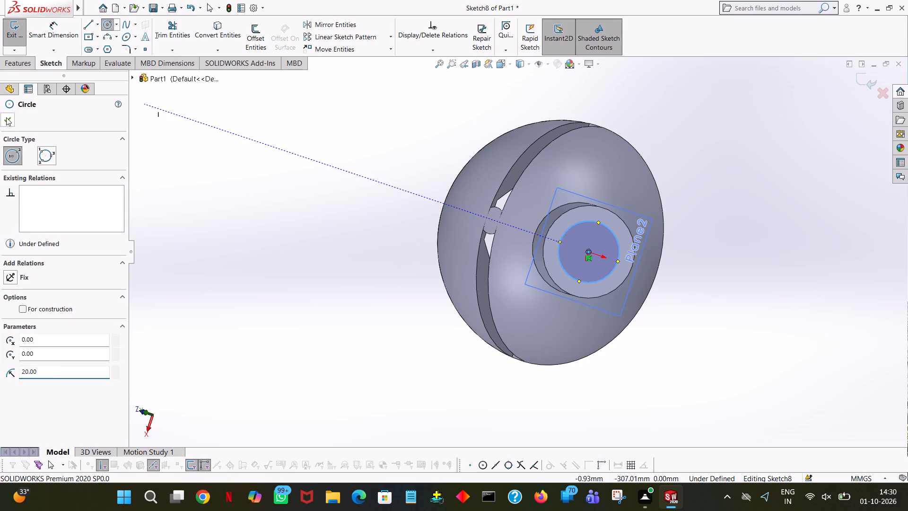
pyautogui.click(6, 117)
# Cut-extrude the 20 mm radius circle blind to a depth of 75 mm through the angled boss into the hemisphere.
pyautogui.click(25, 58)
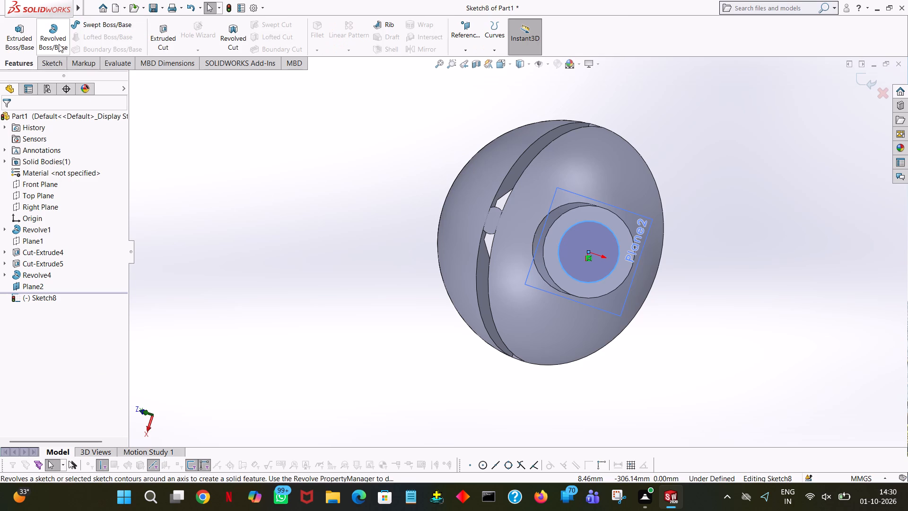
pyautogui.click(147, 34)
pyautogui.click(166, 45)
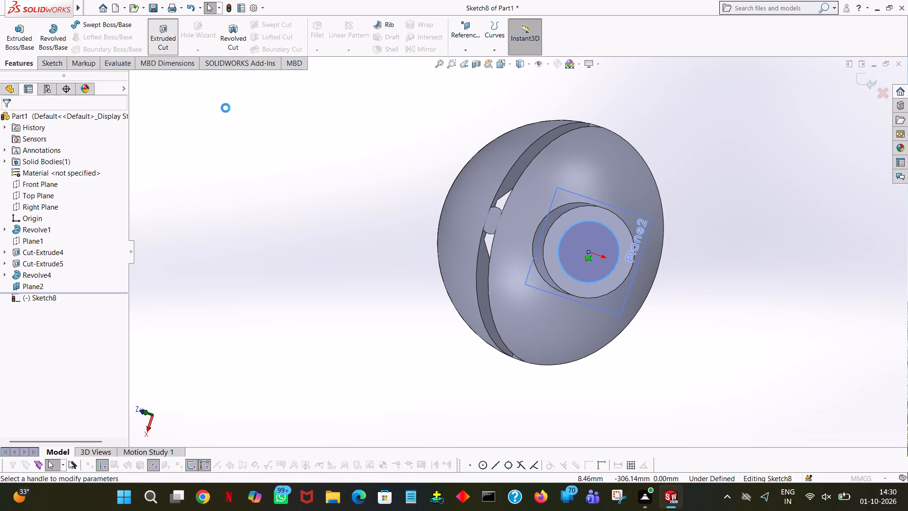
pyautogui.moveTo(226, 108); pyautogui.dragTo(260, 59, button='middle')
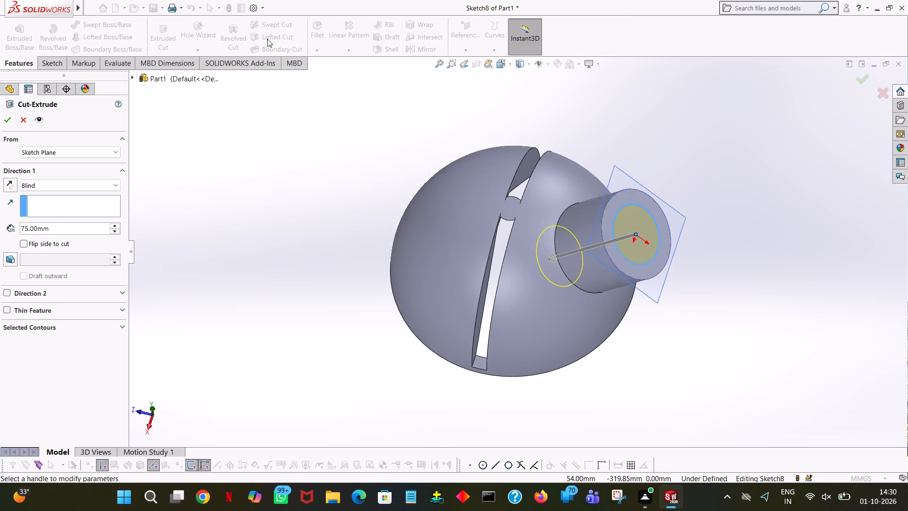
pyautogui.moveTo(285, 2); pyautogui.dragTo(299, 0, button='middle')
pyautogui.moveTo(686, 396); pyautogui.dragTo(690, 174, button='middle')
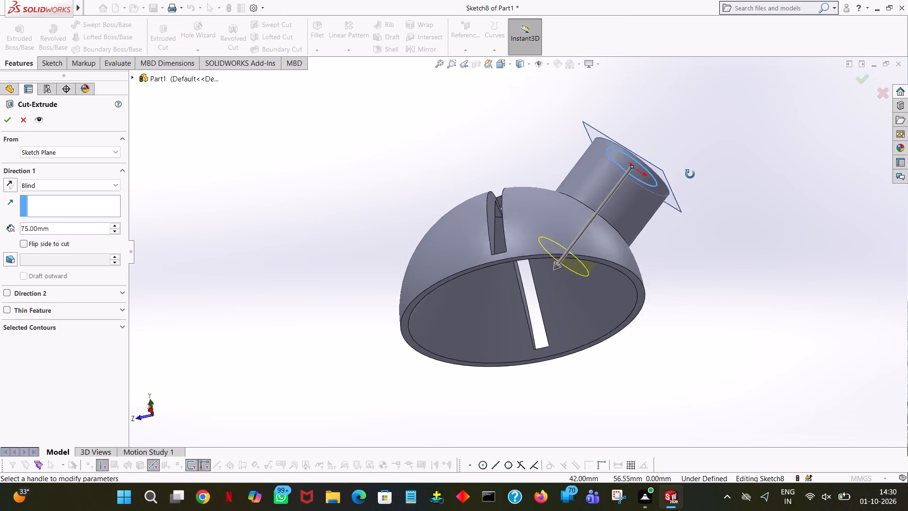
pyautogui.moveTo(690, 174); pyautogui.dragTo(718, 227, button='middle')
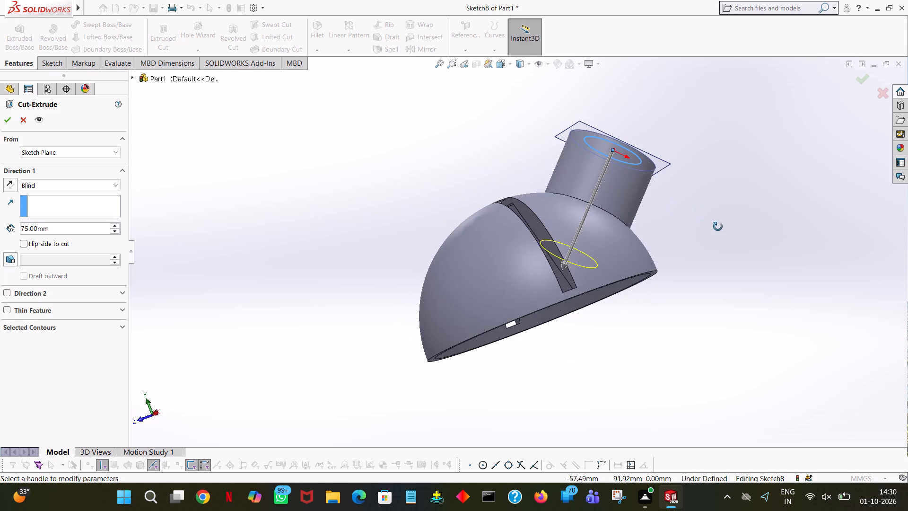
pyautogui.moveTo(718, 227); pyautogui.dragTo(718, 233, button='middle')
pyautogui.click(5, 121)
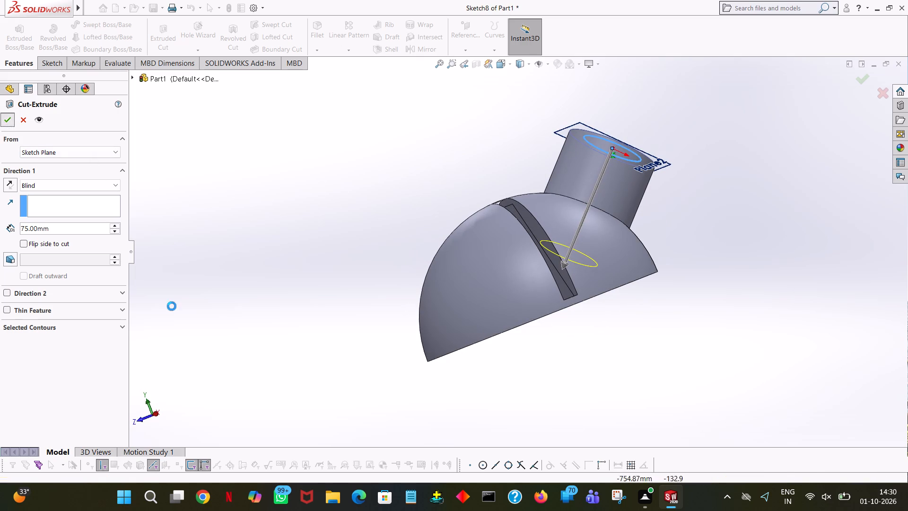
pyautogui.click(737, 355)
pyautogui.moveTo(737, 355); pyautogui.dragTo(710, 406, button='middle')
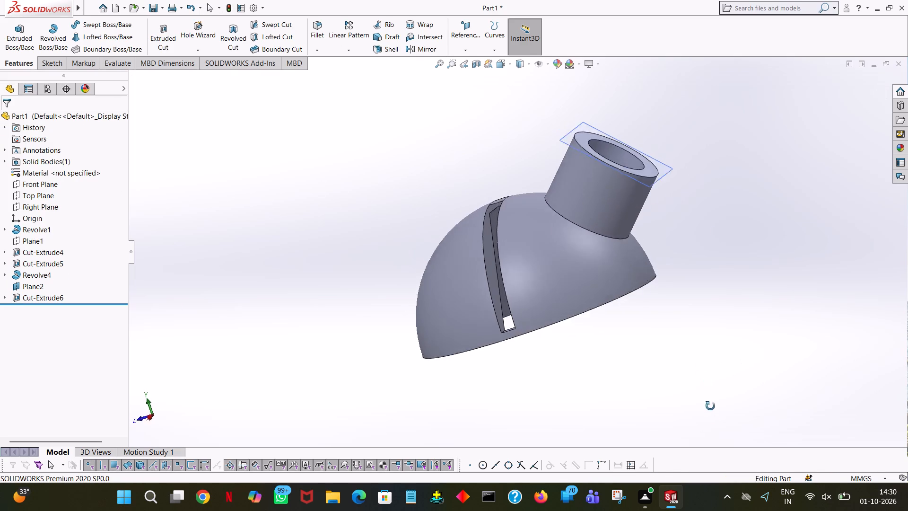
pyautogui.moveTo(710, 406); pyautogui.dragTo(717, 467, button='middle')
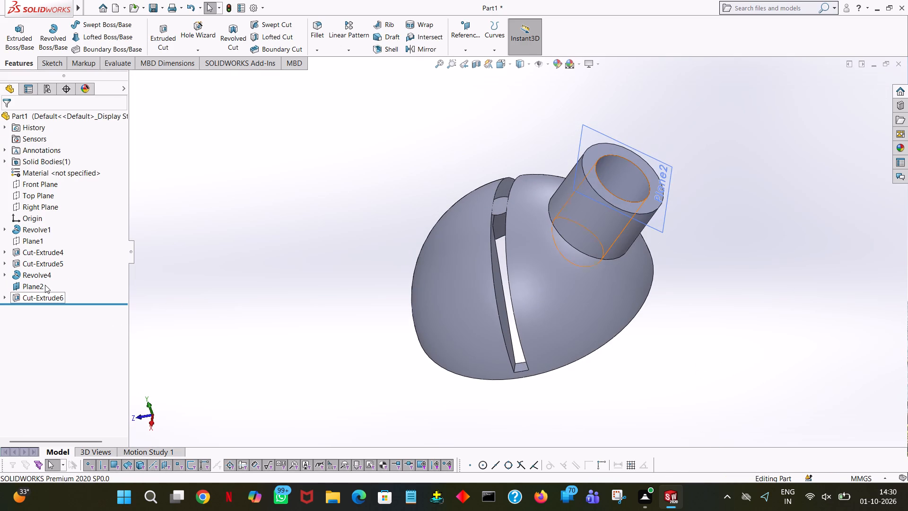
# Hide the reference plane on the end face of the angled boss.
pyautogui.click(45, 285)
pyautogui.click(65, 274)
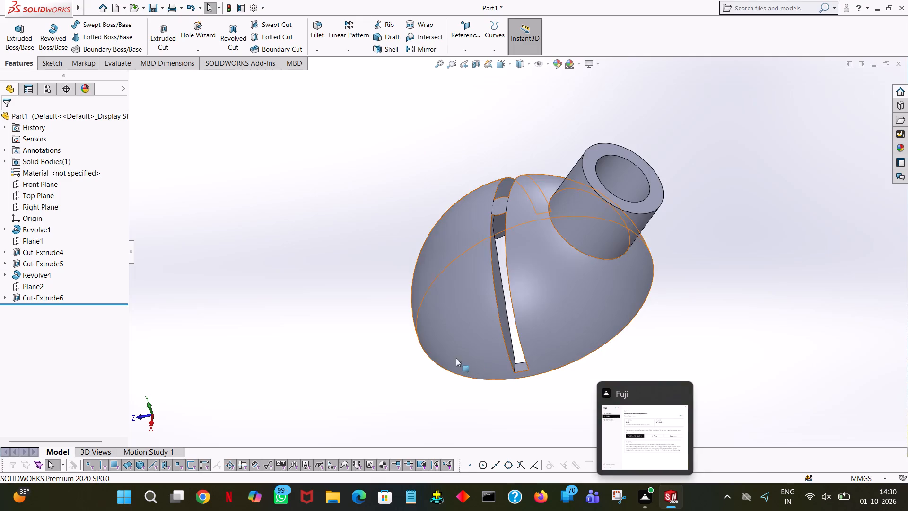
# Mirror the angled boss revolve and its bore cut about the Front Plane.
pyautogui.moveTo(331, 345); pyautogui.dragTo(335, 298, button='middle')
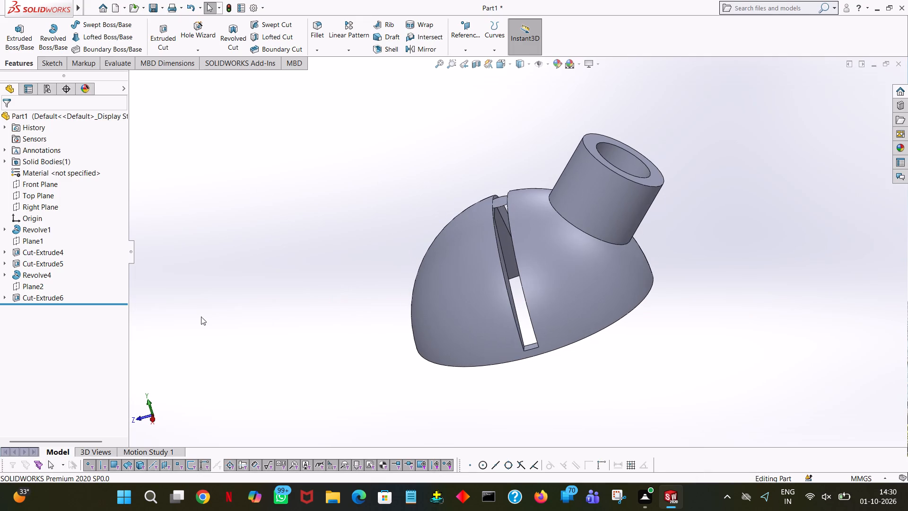
pyautogui.click(38, 187)
pyautogui.moveTo(311, 254); pyautogui.dragTo(353, 174, button='middle')
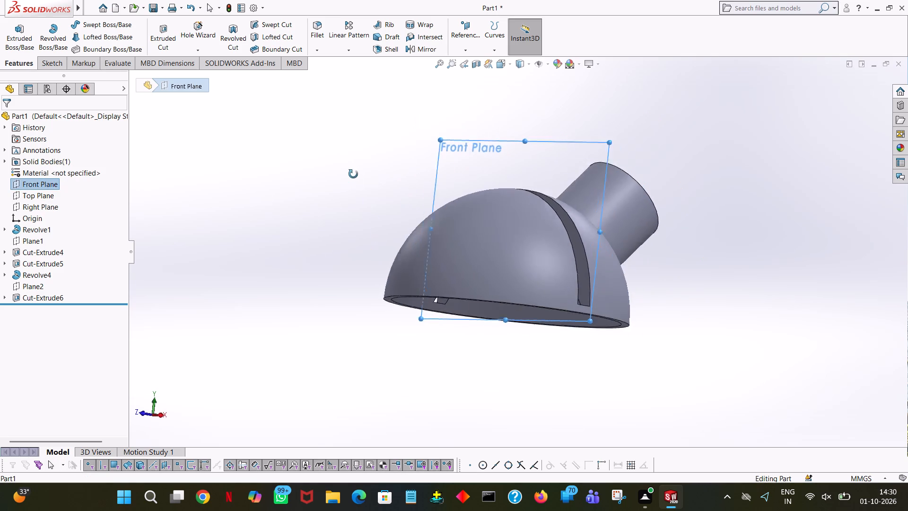
pyautogui.moveTo(353, 174); pyautogui.dragTo(317, 244, button='middle')
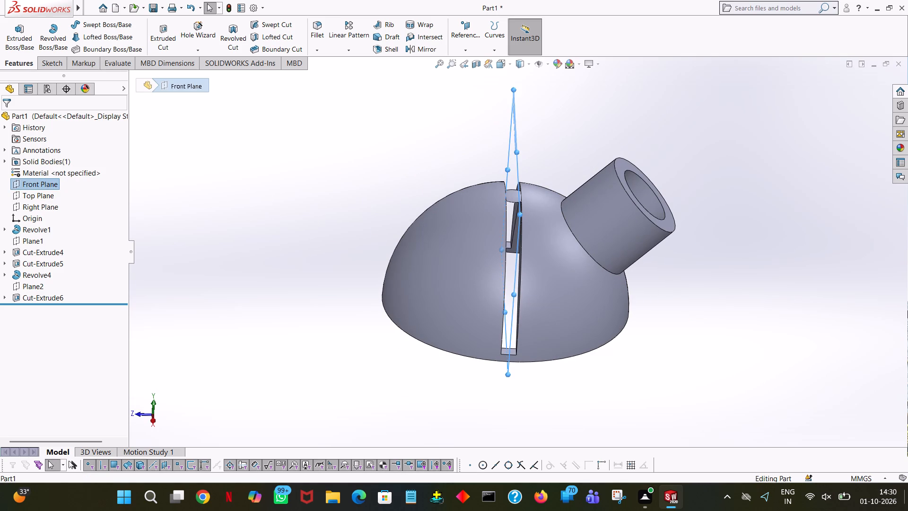
pyautogui.click(428, 47)
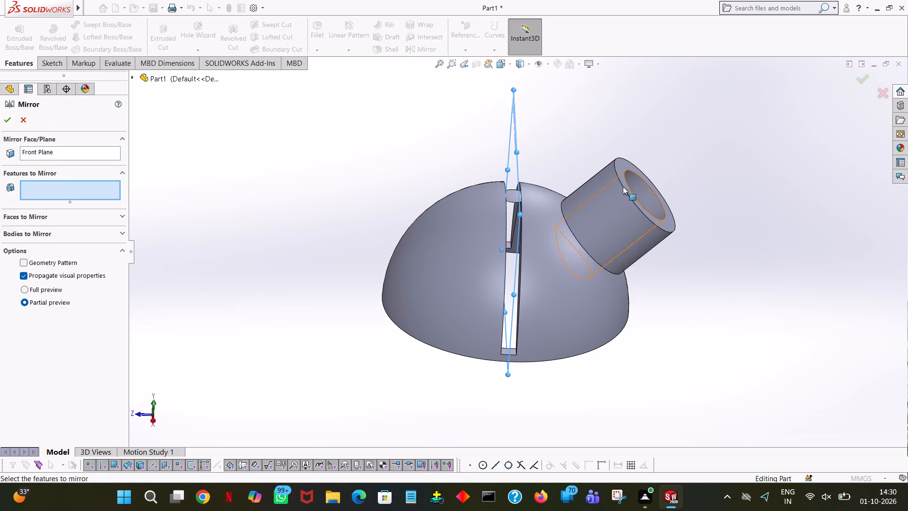
pyautogui.click(621, 213)
pyautogui.moveTo(697, 210); pyautogui.dragTo(678, 265, button='middle')
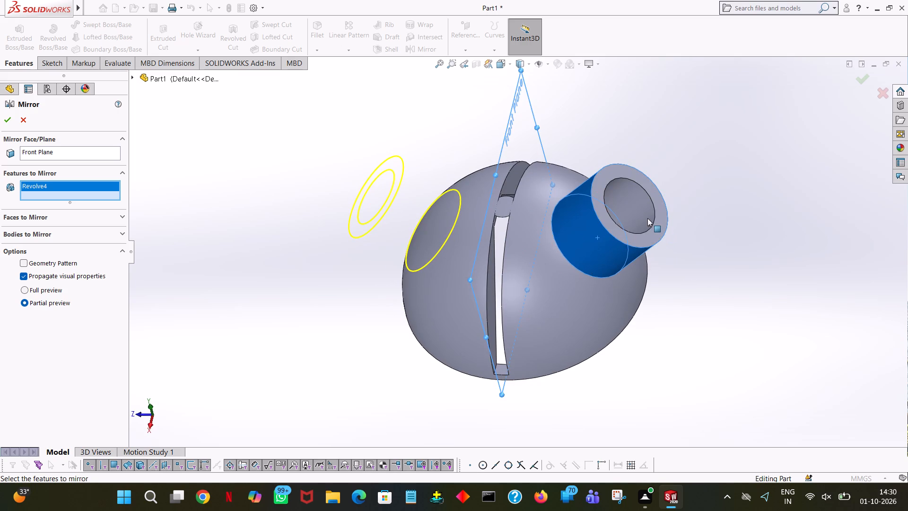
pyautogui.click(647, 218)
pyautogui.moveTo(769, 289); pyautogui.dragTo(788, 220, button='middle')
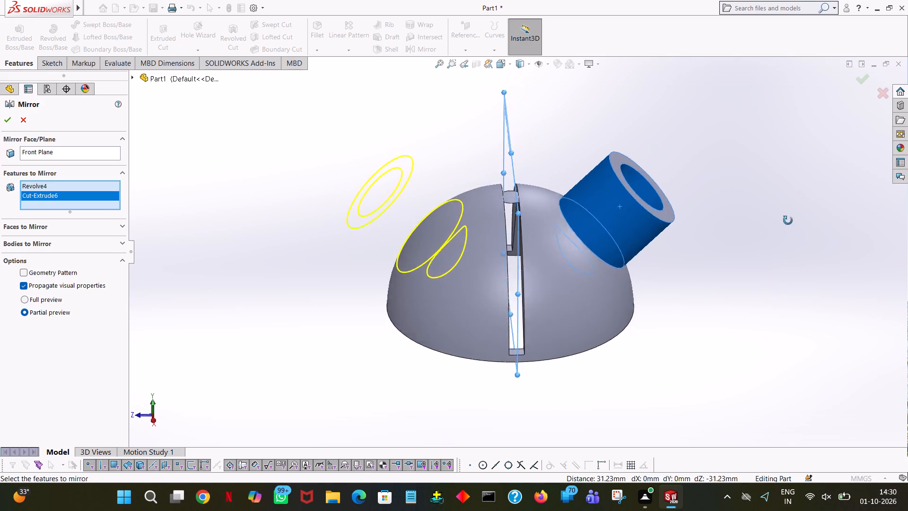
pyautogui.moveTo(788, 220); pyautogui.dragTo(750, 171, button='middle')
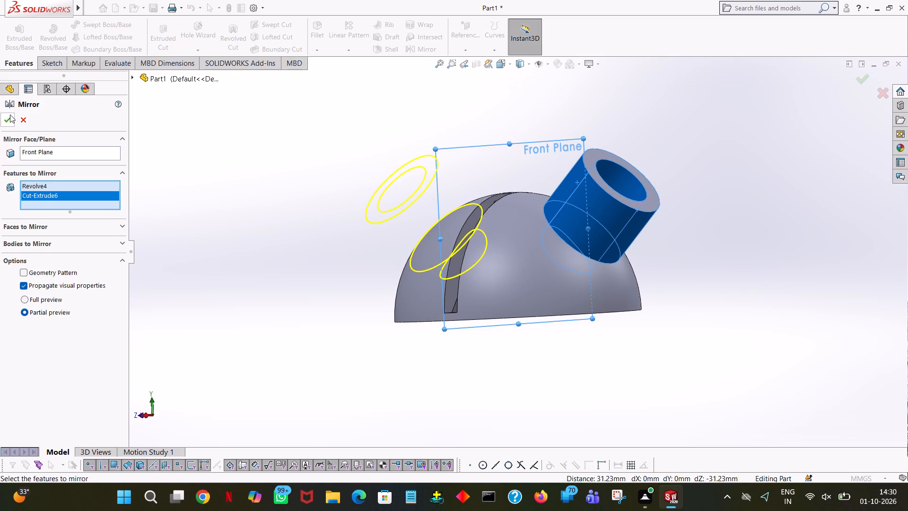
pyautogui.click(7, 115)
pyautogui.click(260, 179)
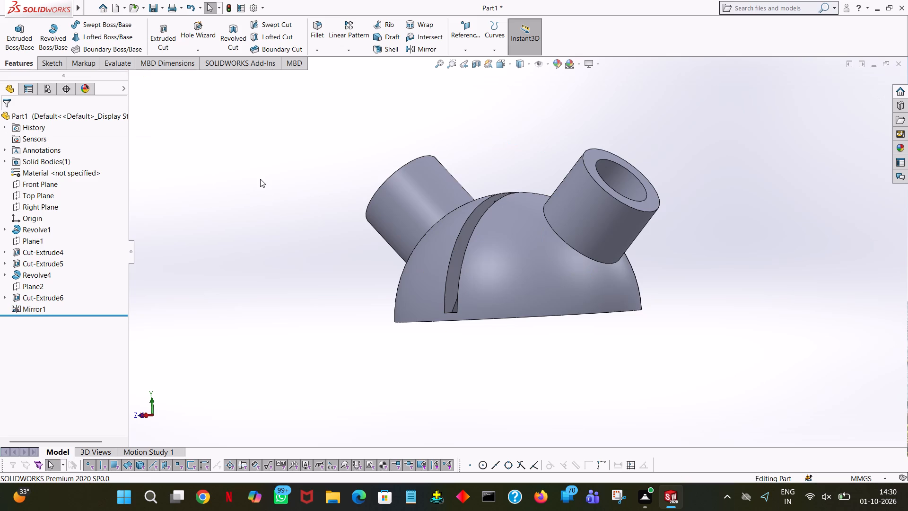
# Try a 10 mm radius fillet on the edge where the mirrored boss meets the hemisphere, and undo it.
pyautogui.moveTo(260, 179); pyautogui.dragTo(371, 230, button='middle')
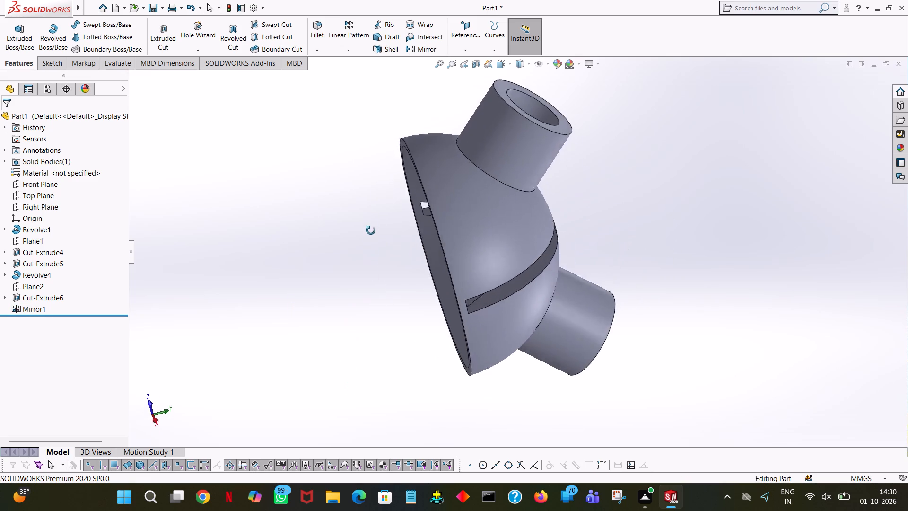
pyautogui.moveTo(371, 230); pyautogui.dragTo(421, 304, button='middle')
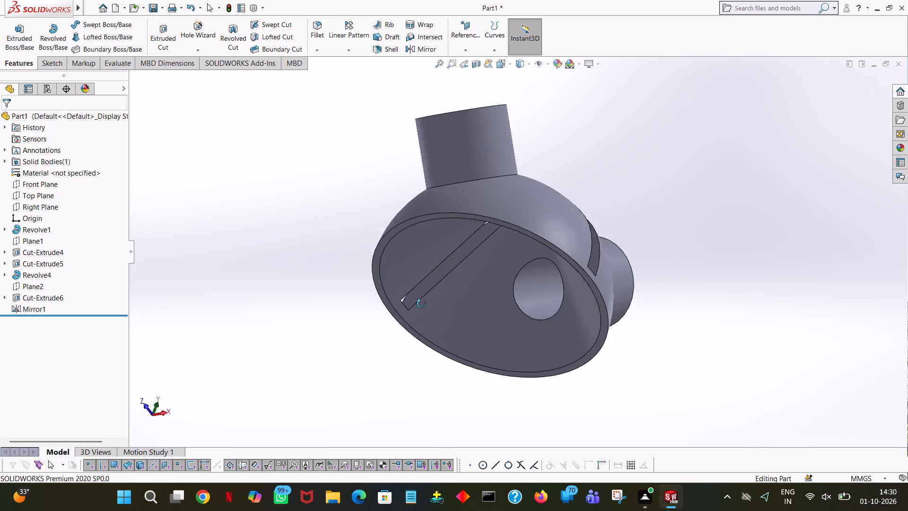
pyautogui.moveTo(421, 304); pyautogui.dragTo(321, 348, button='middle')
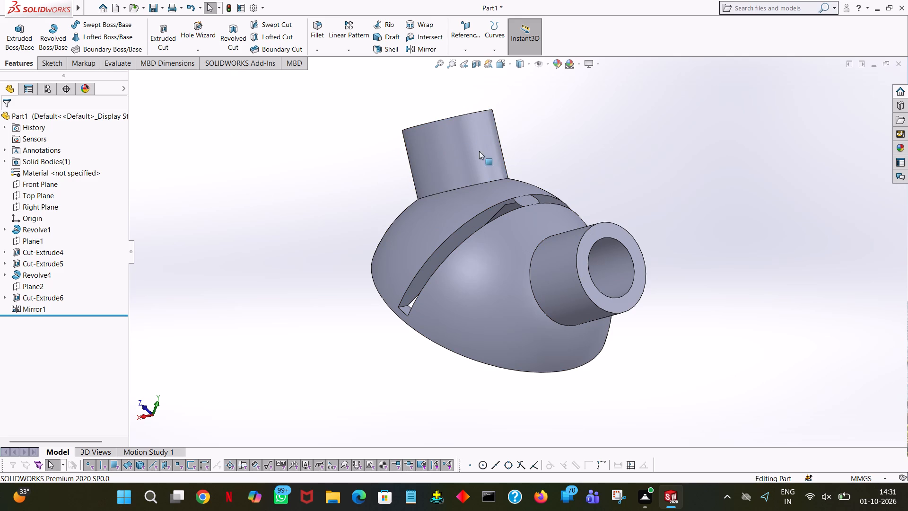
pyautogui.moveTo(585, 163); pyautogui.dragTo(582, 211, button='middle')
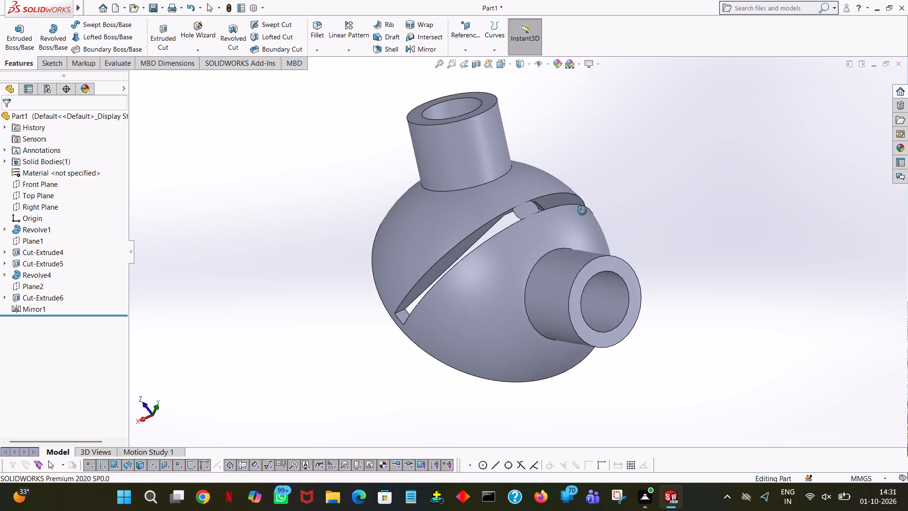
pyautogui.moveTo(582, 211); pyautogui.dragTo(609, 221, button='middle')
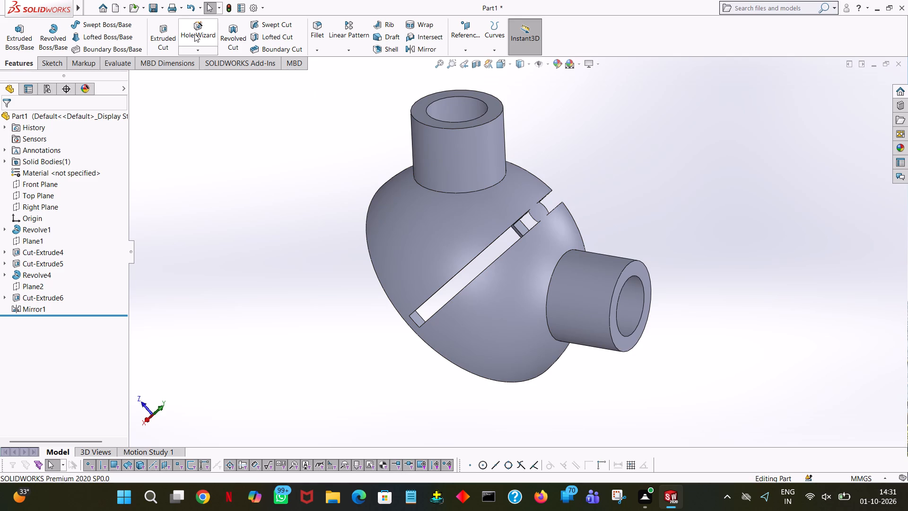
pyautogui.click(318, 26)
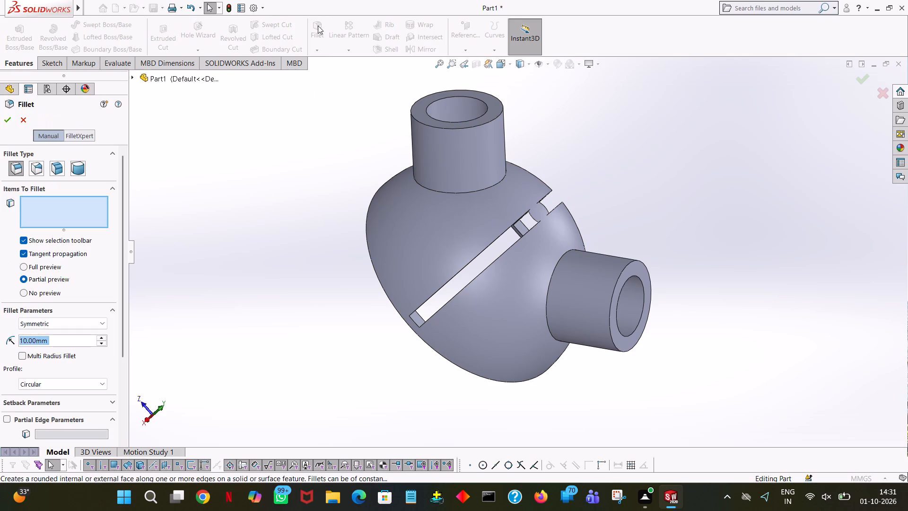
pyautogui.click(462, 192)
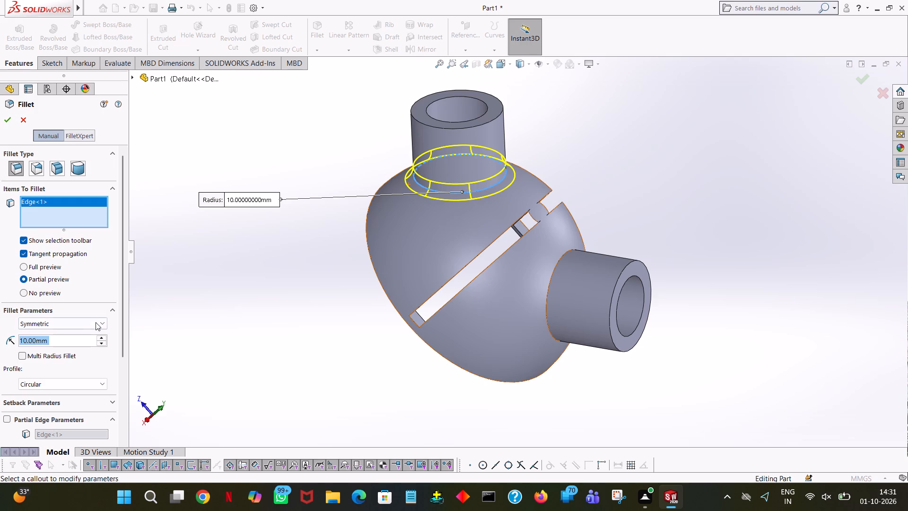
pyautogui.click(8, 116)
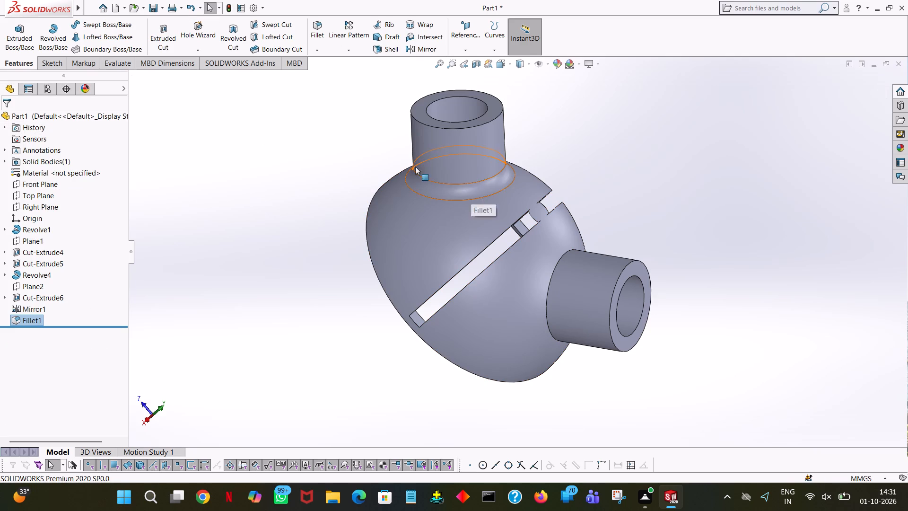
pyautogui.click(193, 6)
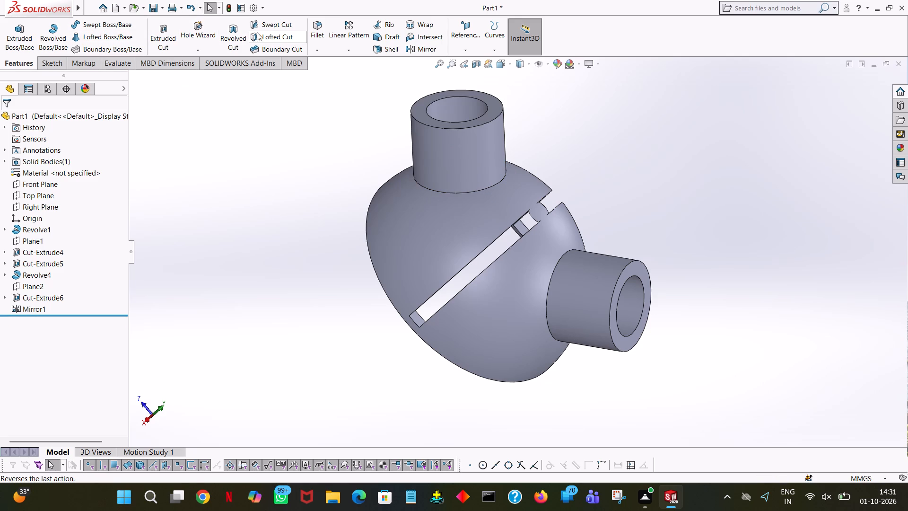
# Fillet the edges where both angled bosses meet the hemisphere with a symmetric 5 mm radius.
pyautogui.click(319, 29)
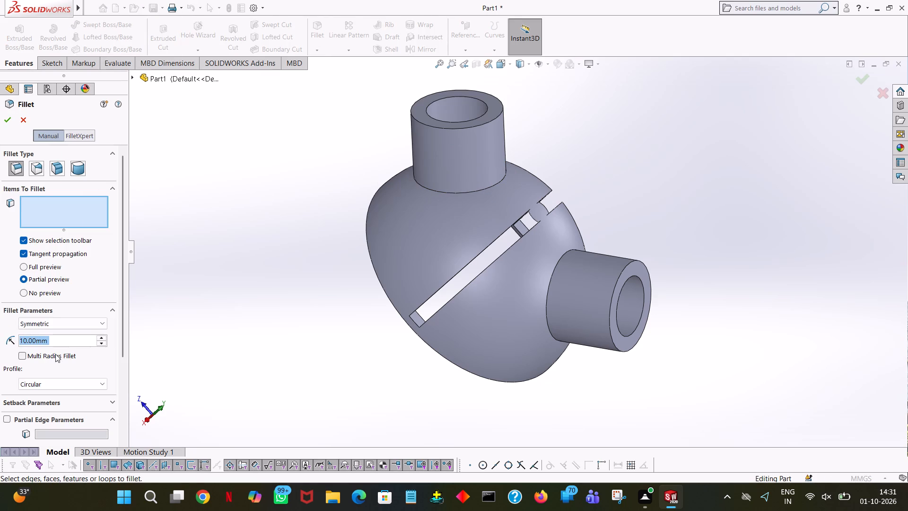
pyautogui.press('5')
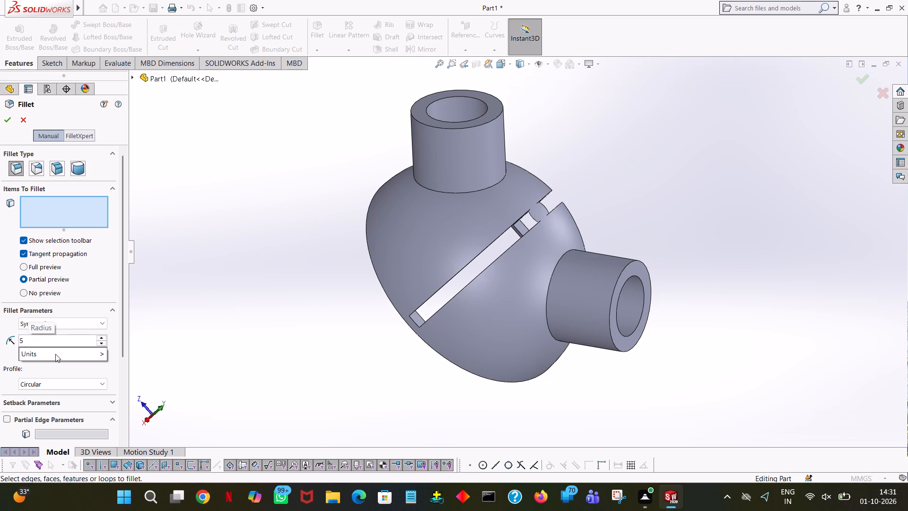
pyautogui.click(238, 154)
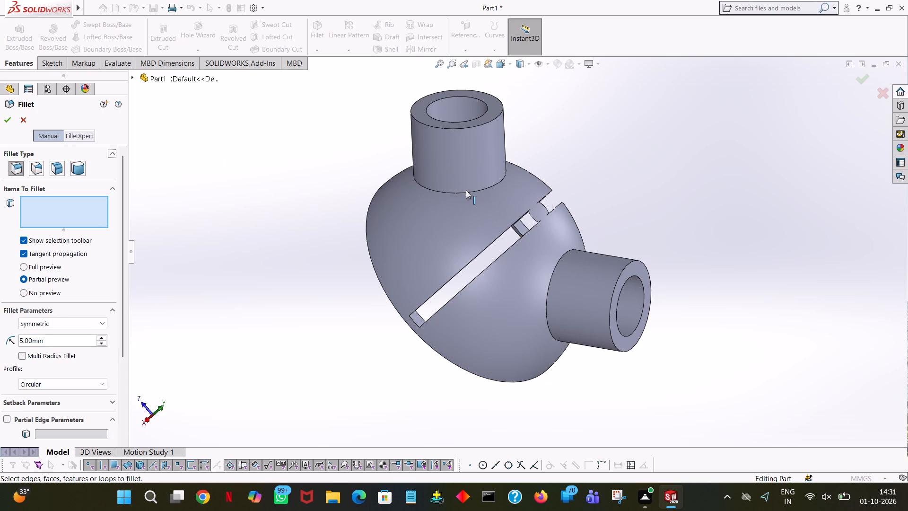
pyautogui.click(488, 188)
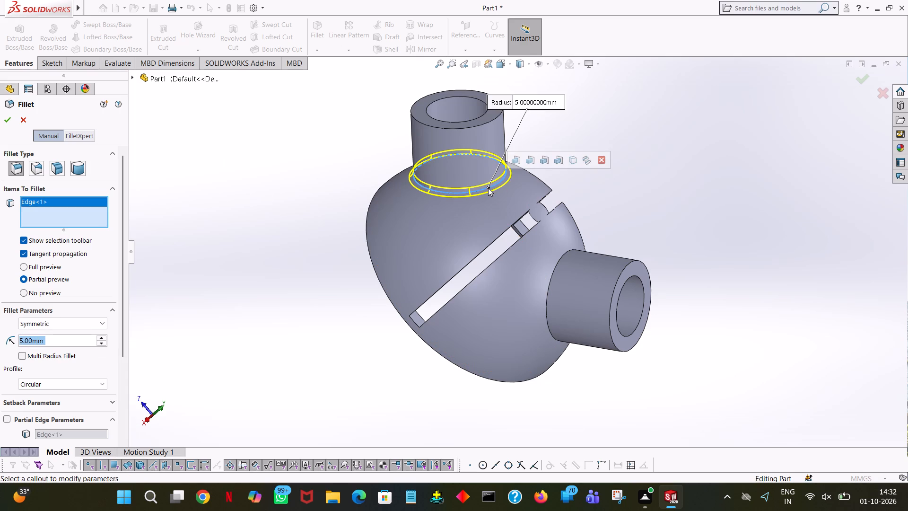
pyautogui.click(558, 260)
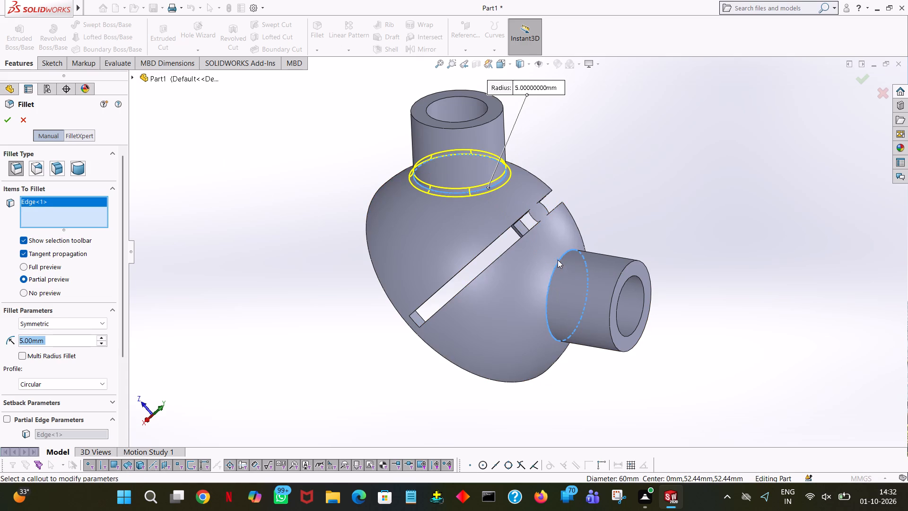
pyautogui.click(4, 121)
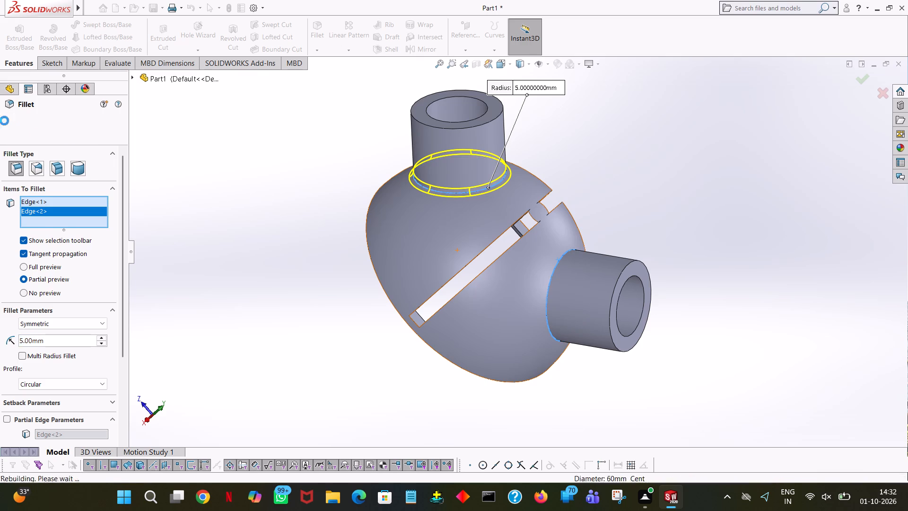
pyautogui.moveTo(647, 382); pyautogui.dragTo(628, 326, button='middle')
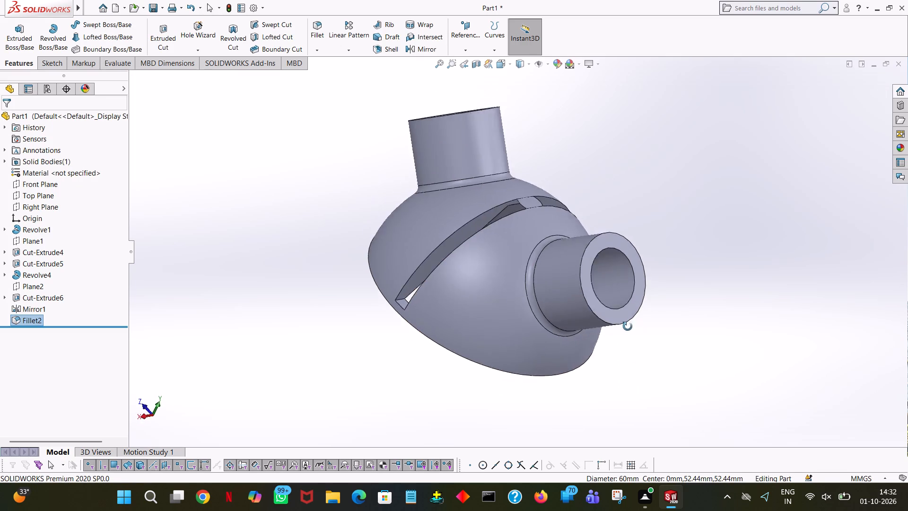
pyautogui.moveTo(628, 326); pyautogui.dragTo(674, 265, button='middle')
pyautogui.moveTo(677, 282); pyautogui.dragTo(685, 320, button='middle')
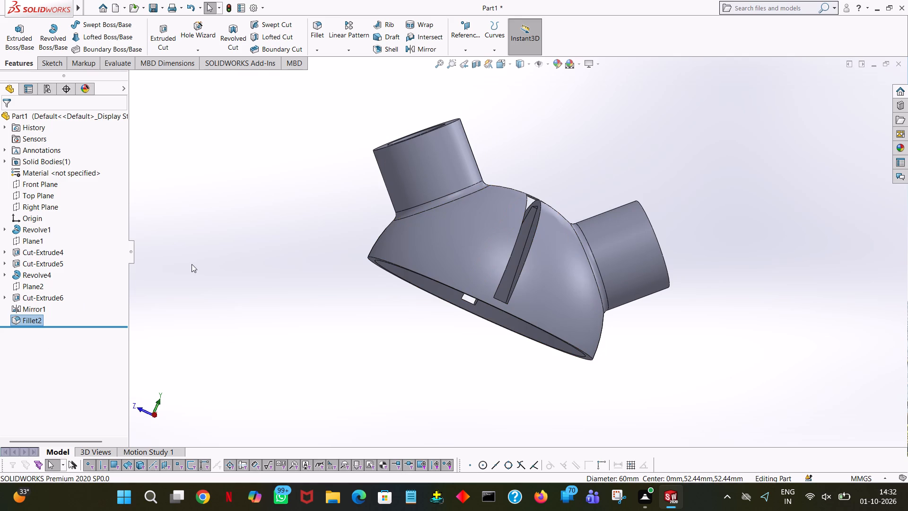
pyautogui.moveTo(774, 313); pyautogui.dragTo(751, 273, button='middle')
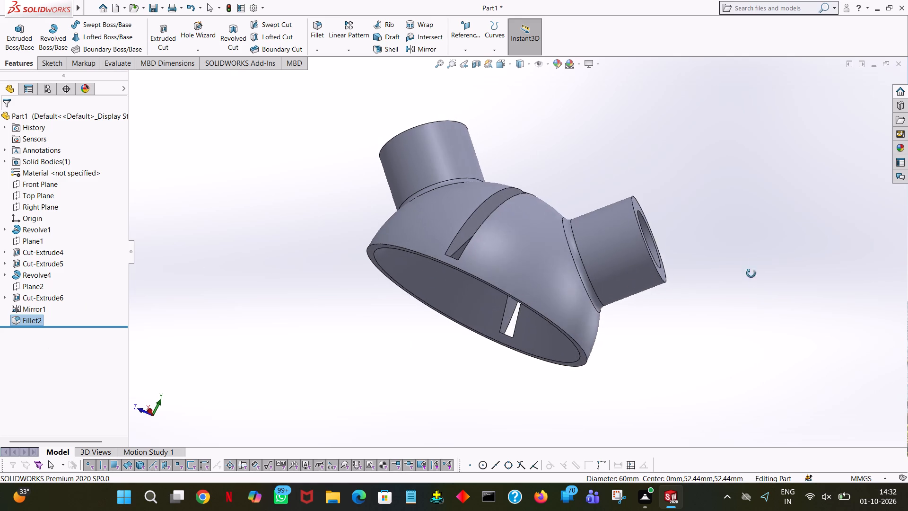
# Colour the outer spherical face of the hemisphere black.
pyautogui.moveTo(751, 273); pyautogui.dragTo(772, 392, button='middle')
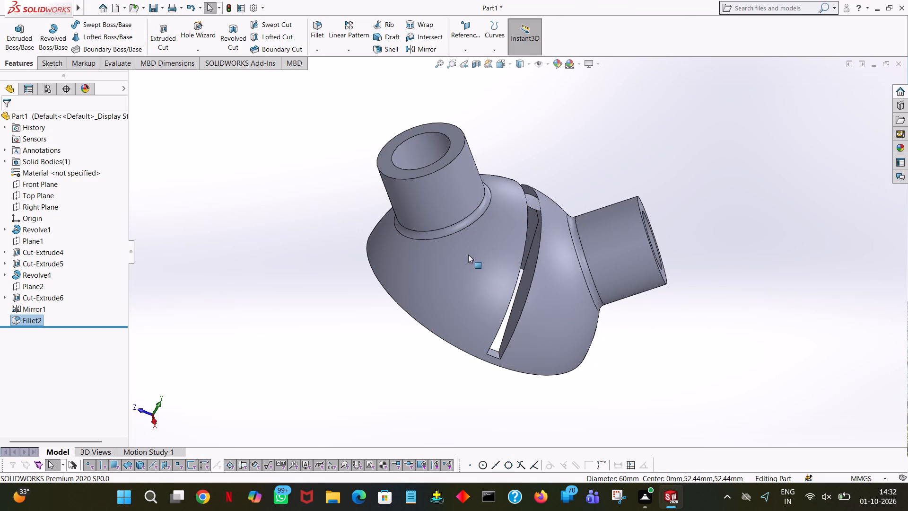
pyautogui.click(501, 259)
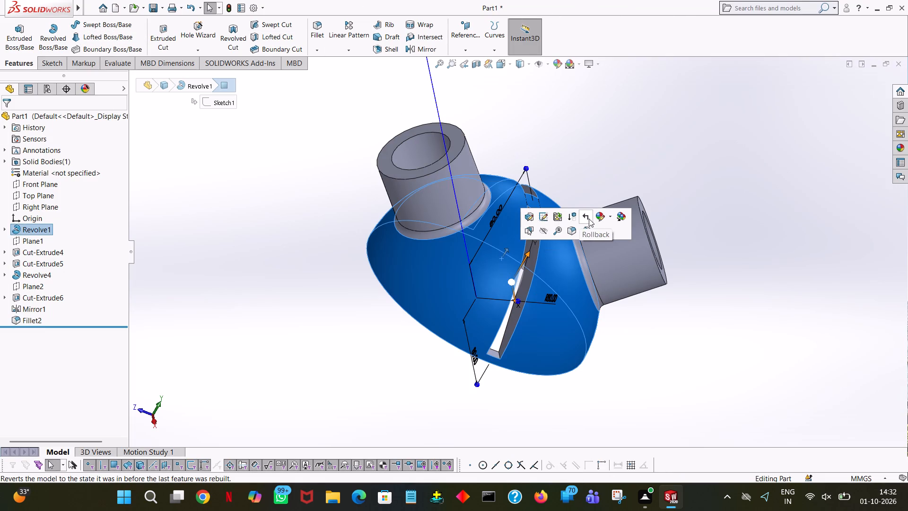
pyautogui.click(597, 212)
pyautogui.click(606, 235)
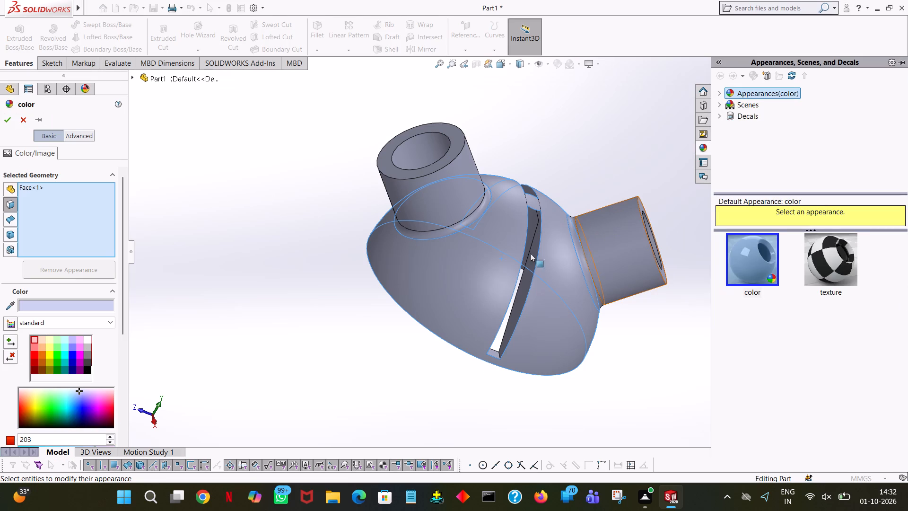
pyautogui.click(87, 369)
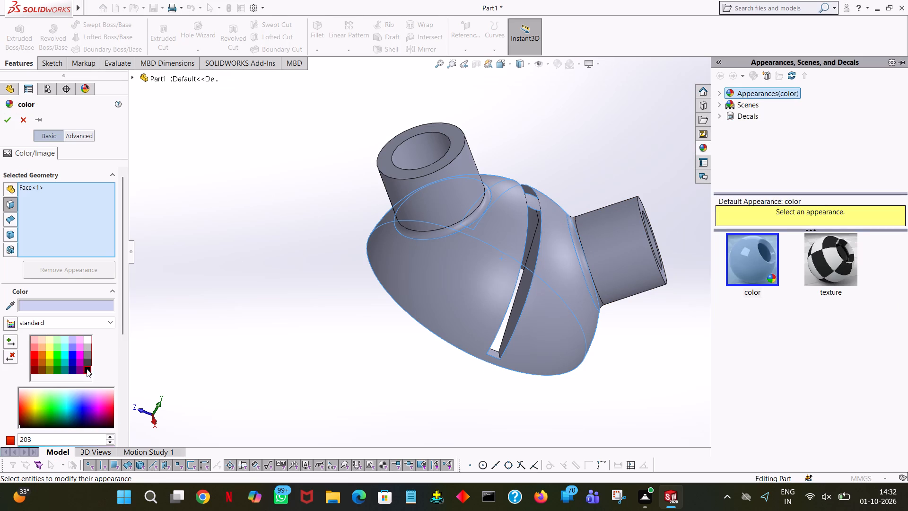
pyautogui.moveTo(671, 384); pyautogui.dragTo(618, 238, button='middle')
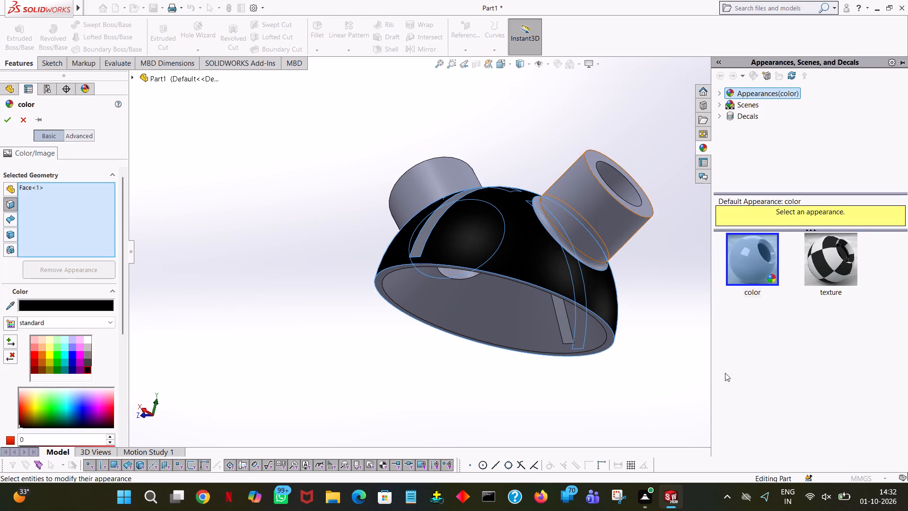
pyautogui.click(6, 114)
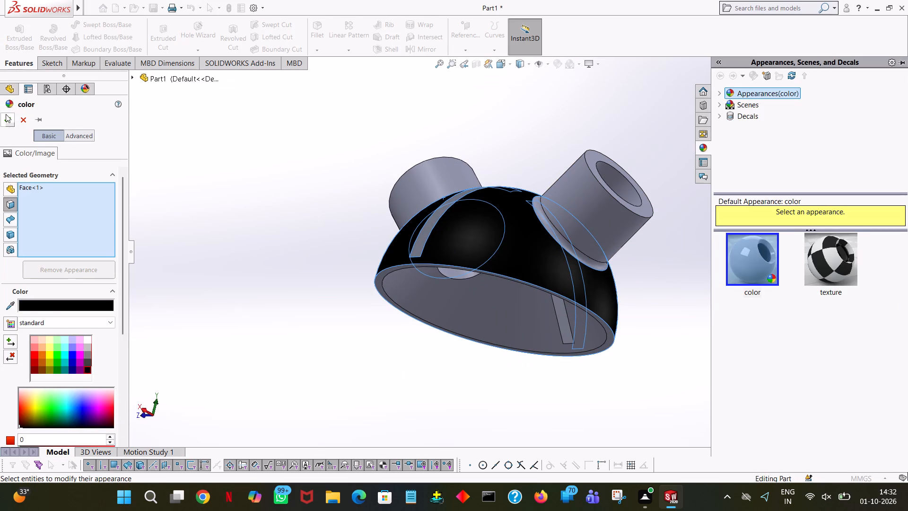
pyautogui.click(306, 255)
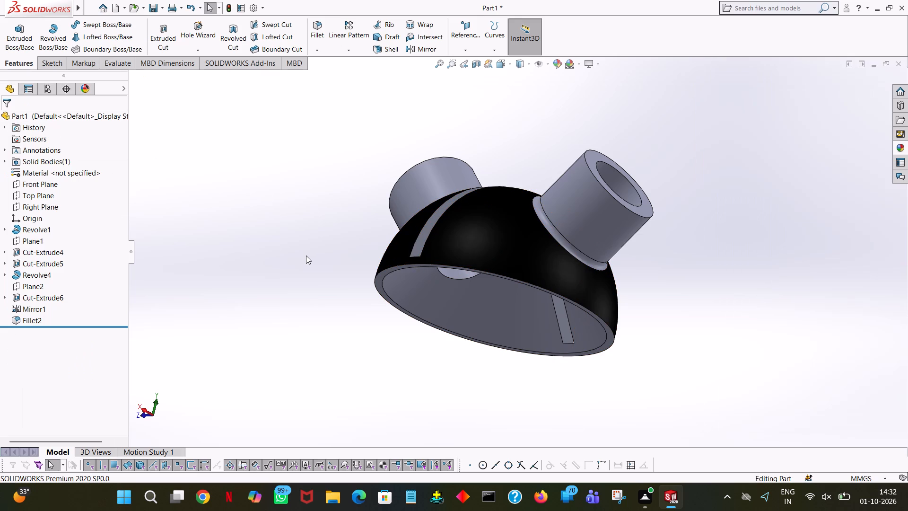
# Colour the annular end faces of both angled bosses dark red, using the standard swatch with red value 192.
pyautogui.moveTo(306, 255); pyautogui.dragTo(364, 291, button='middle')
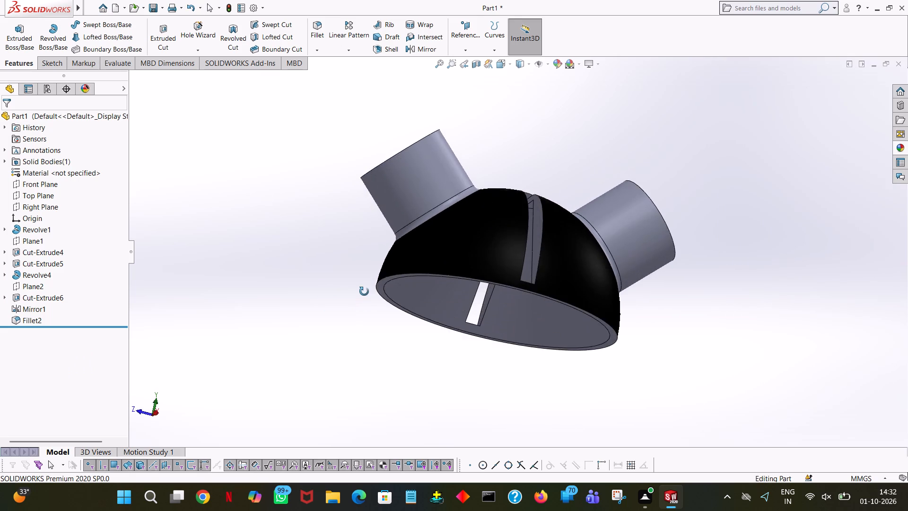
pyautogui.moveTo(364, 291); pyautogui.dragTo(417, 453, button='middle')
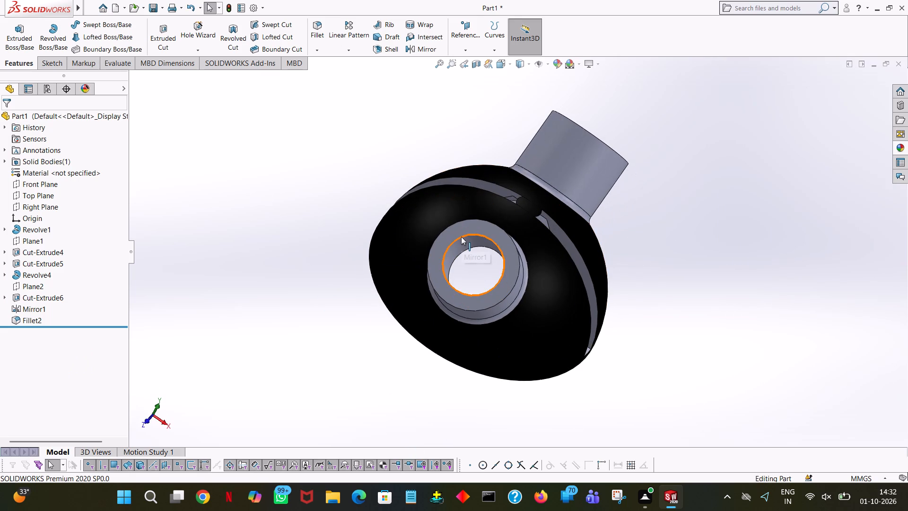
pyautogui.click(463, 229)
pyautogui.click(543, 183)
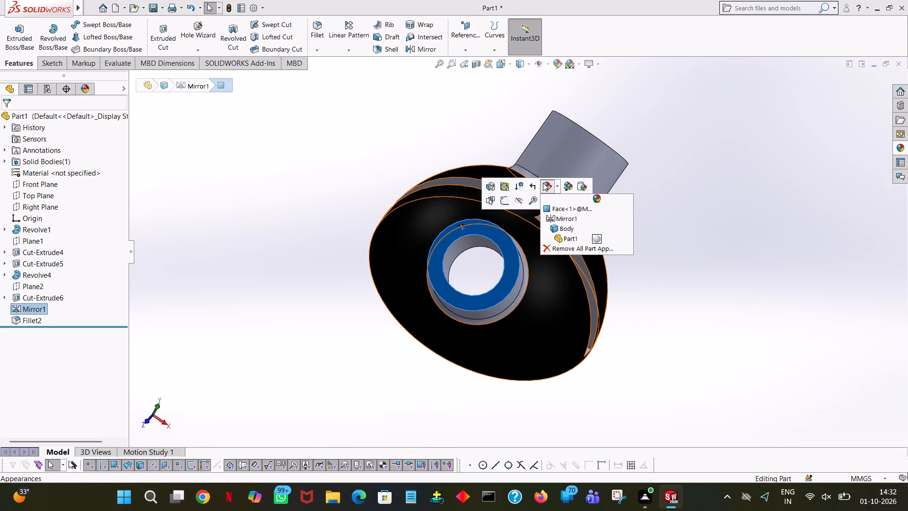
pyautogui.click(555, 210)
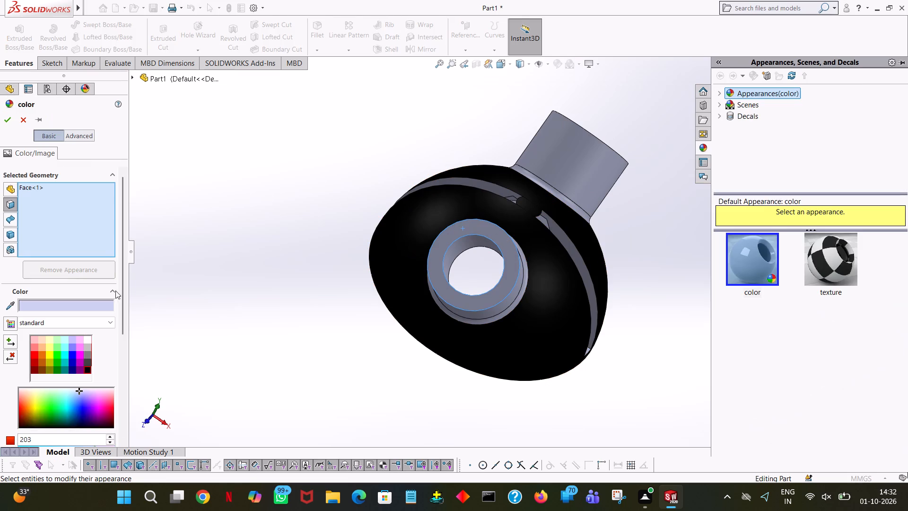
pyautogui.click(35, 361)
pyautogui.moveTo(594, 383); pyautogui.dragTo(502, 419, button='middle')
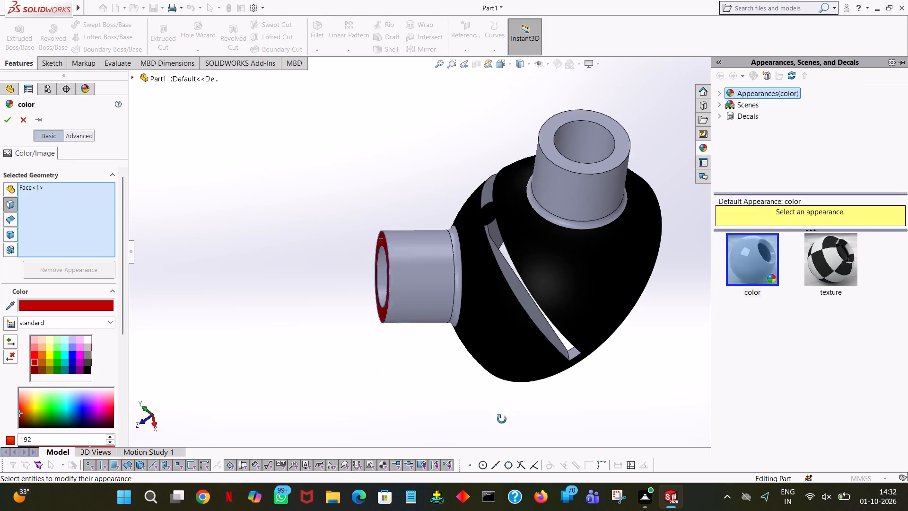
pyautogui.moveTo(502, 419); pyautogui.dragTo(501, 420, button='middle')
pyautogui.click(528, 150)
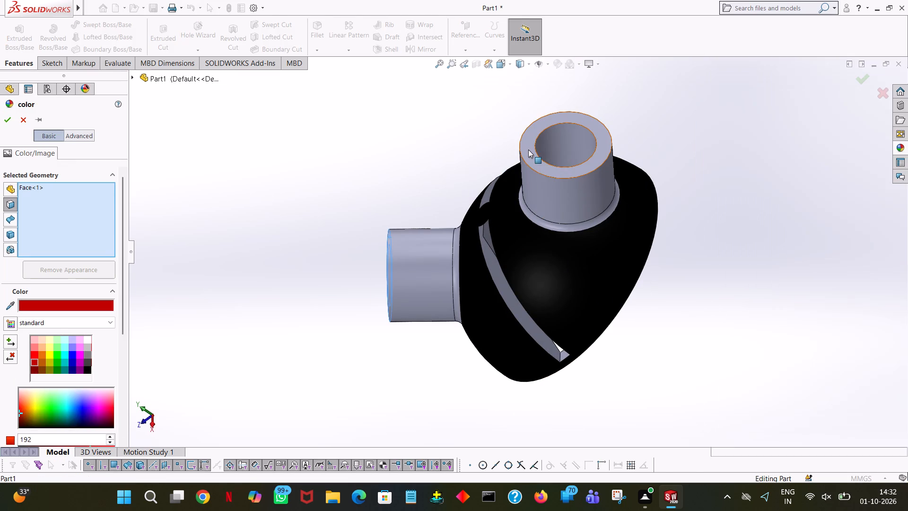
pyautogui.click(2, 117)
pyautogui.click(205, 149)
# Colour the outer cylindrical faces of both angled bosses bright blue.
pyautogui.moveTo(205, 149); pyautogui.dragTo(344, 142, button='middle')
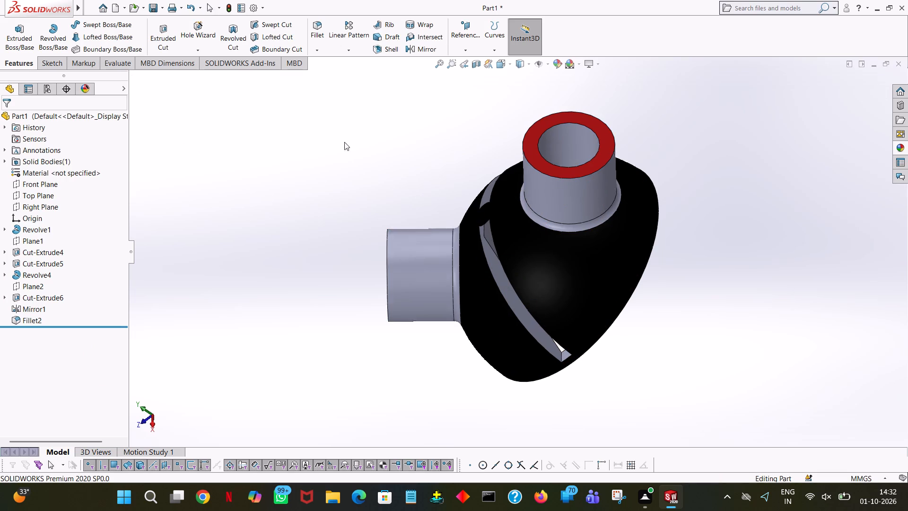
pyautogui.moveTo(344, 142); pyautogui.dragTo(233, 148, button='middle')
pyautogui.click(410, 266)
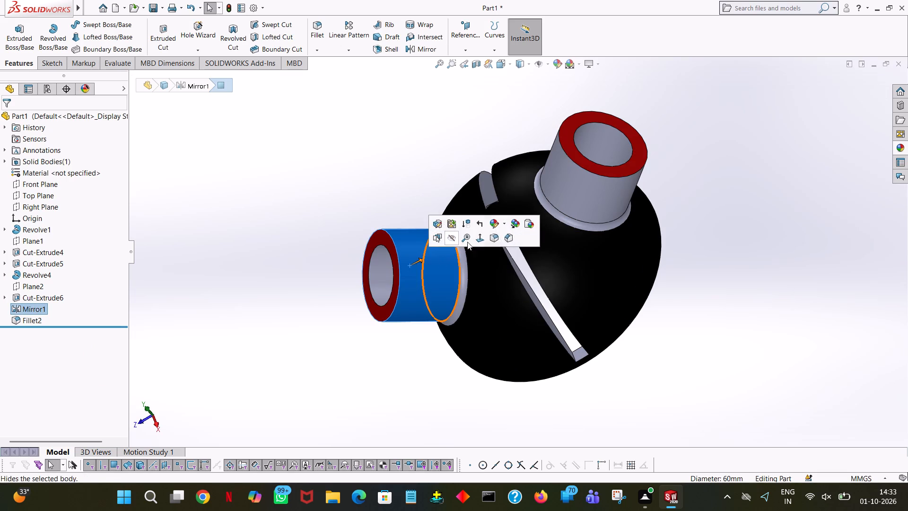
pyautogui.click(495, 221)
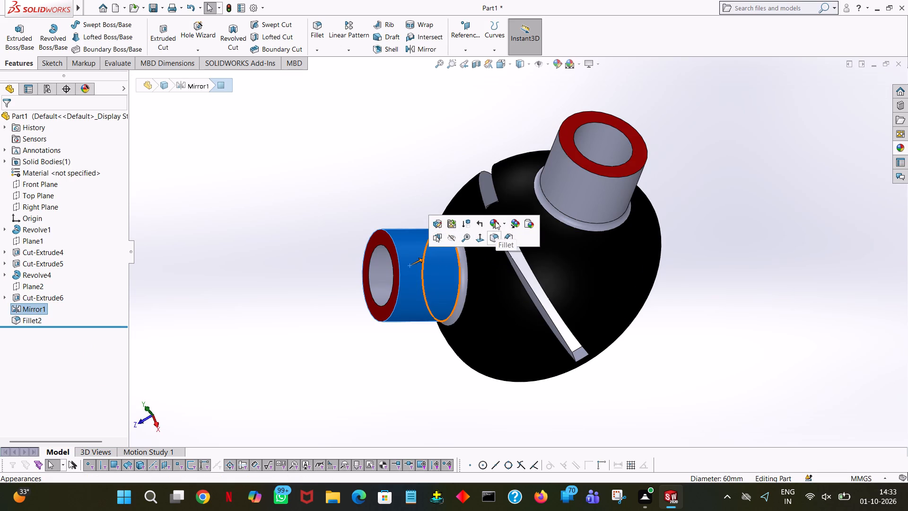
pyautogui.click(500, 245)
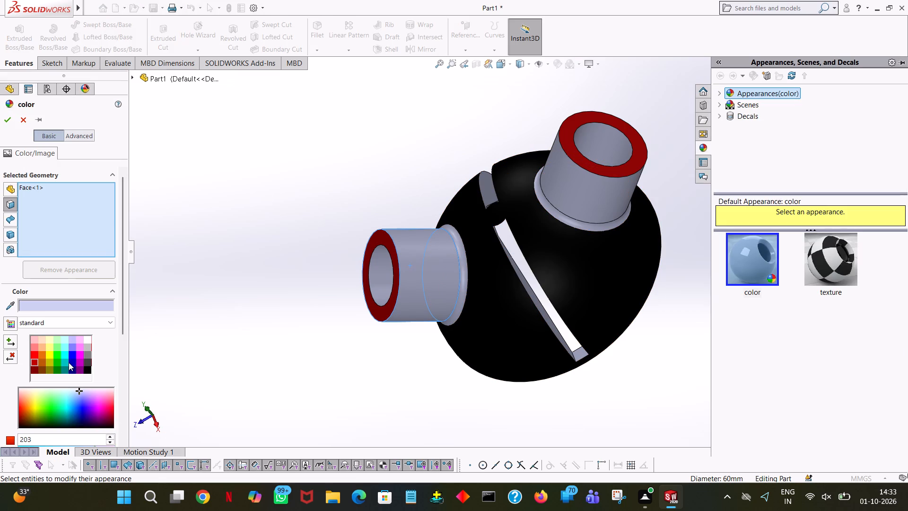
pyautogui.click(72, 357)
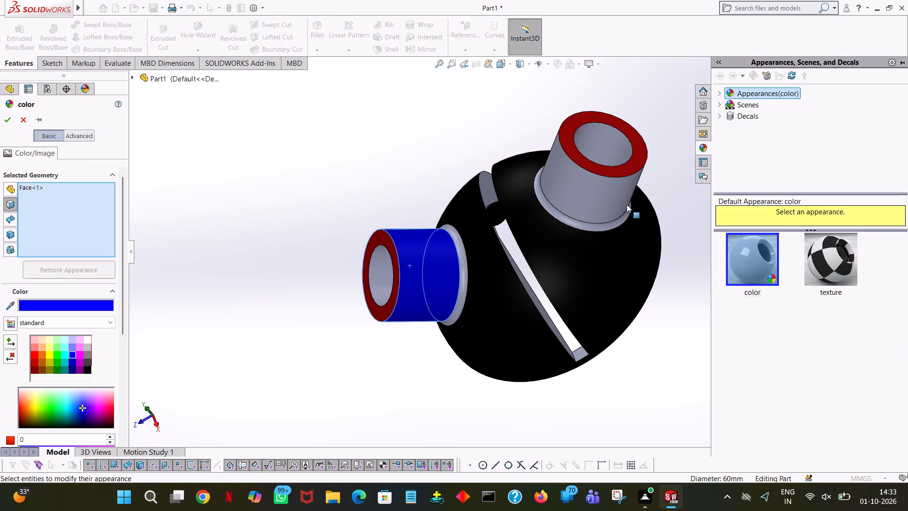
pyautogui.click(592, 204)
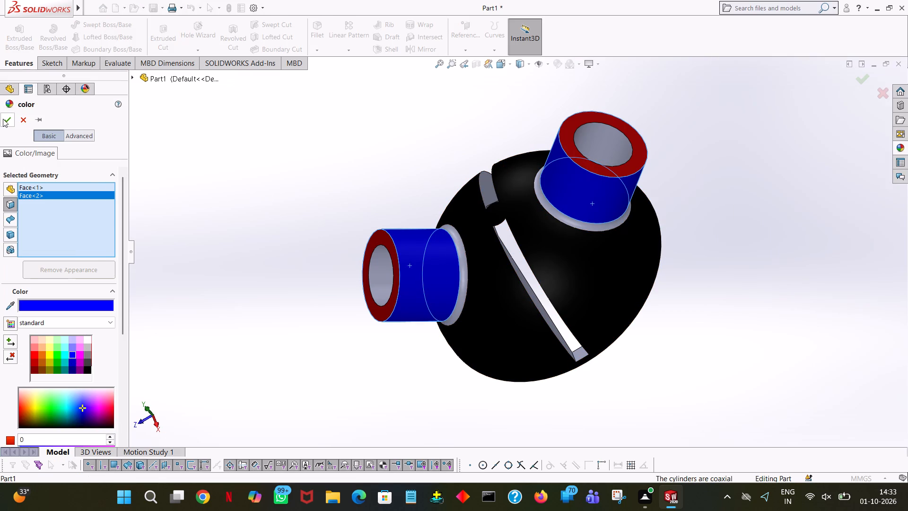
pyautogui.click(3, 119)
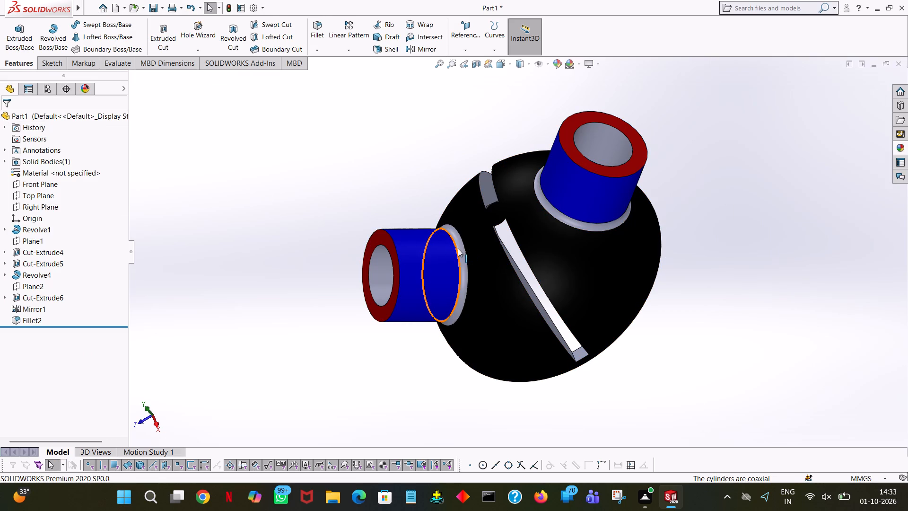
# Colour the fillet faces at the bases of both angled bosses bright green.
pyautogui.click(462, 260)
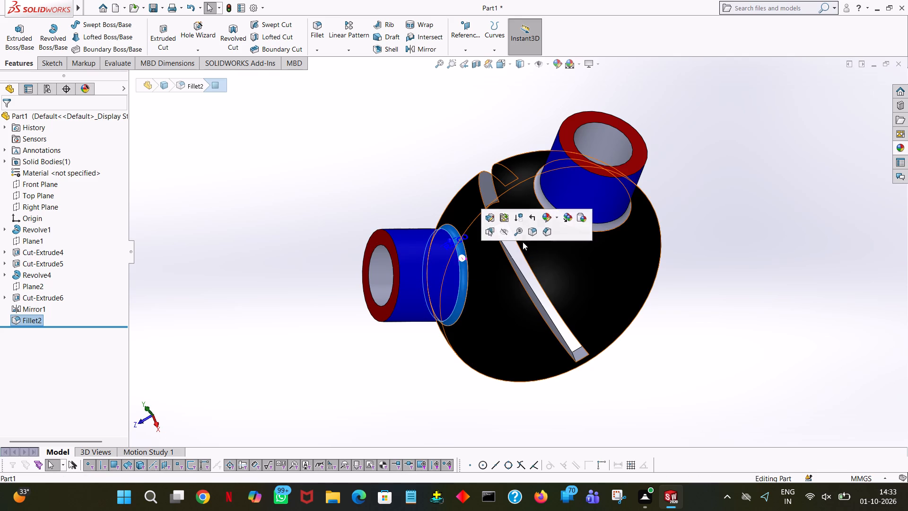
pyautogui.click(549, 217)
pyautogui.click(551, 236)
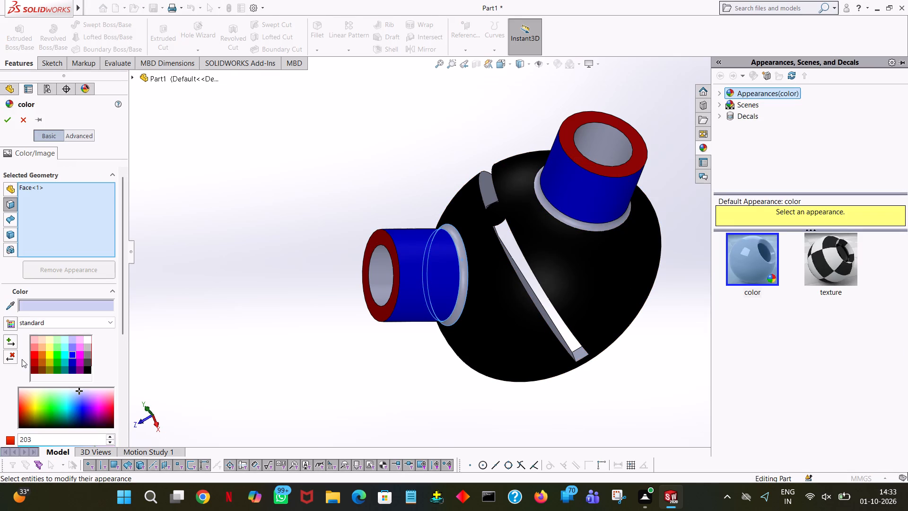
pyautogui.click(54, 354)
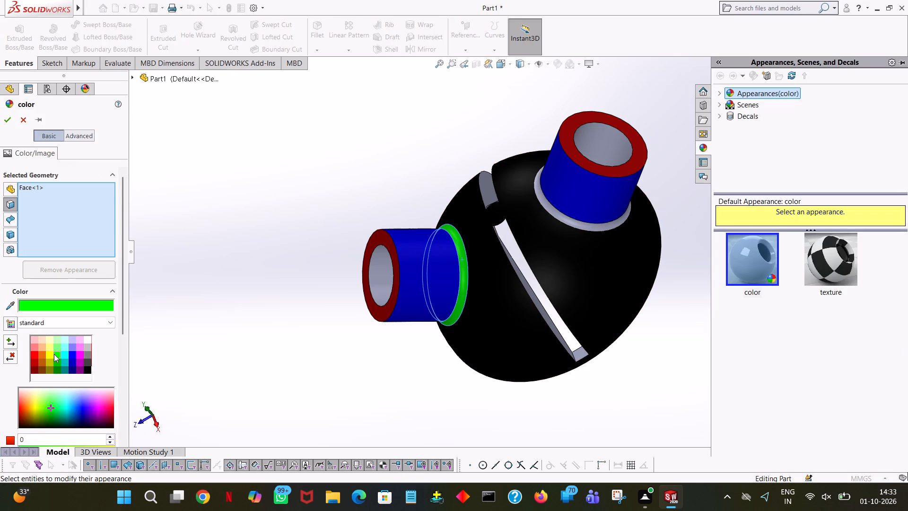
pyautogui.click(623, 220)
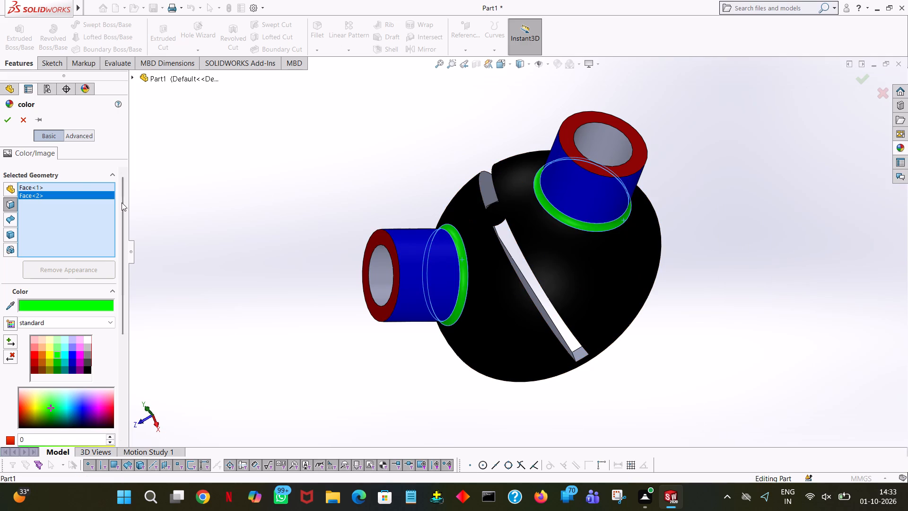
pyautogui.click(8, 119)
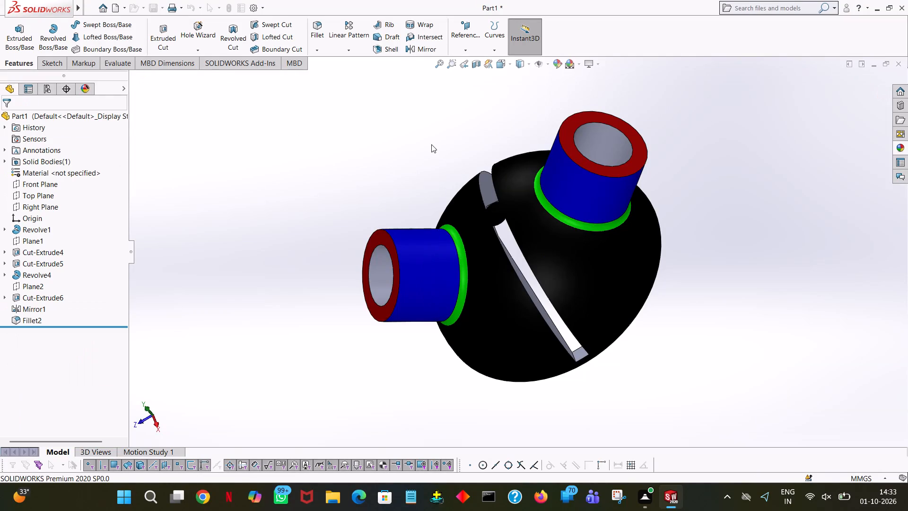
# Colour the inner bore faces of both angled bosses magenta.
pyautogui.moveTo(431, 144); pyautogui.dragTo(489, 124, button='middle')
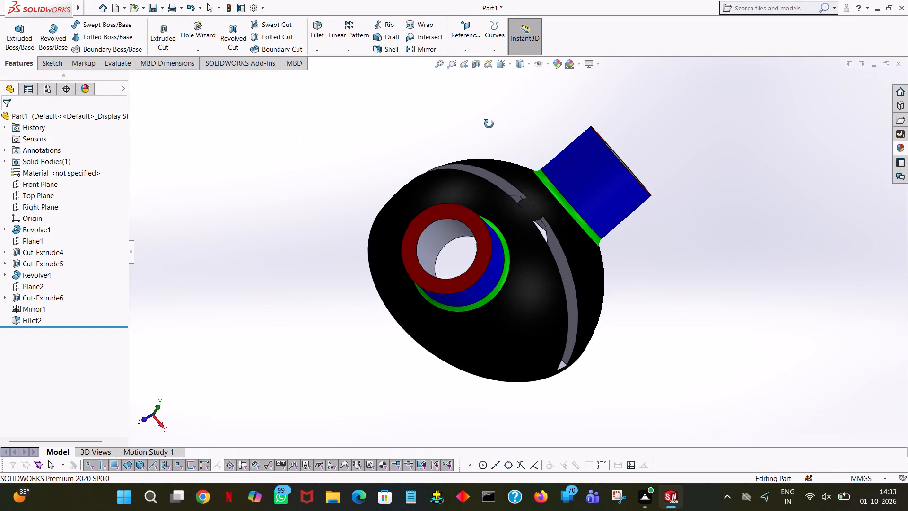
pyautogui.moveTo(489, 124); pyautogui.dragTo(492, 129, button='middle')
pyautogui.click(451, 224)
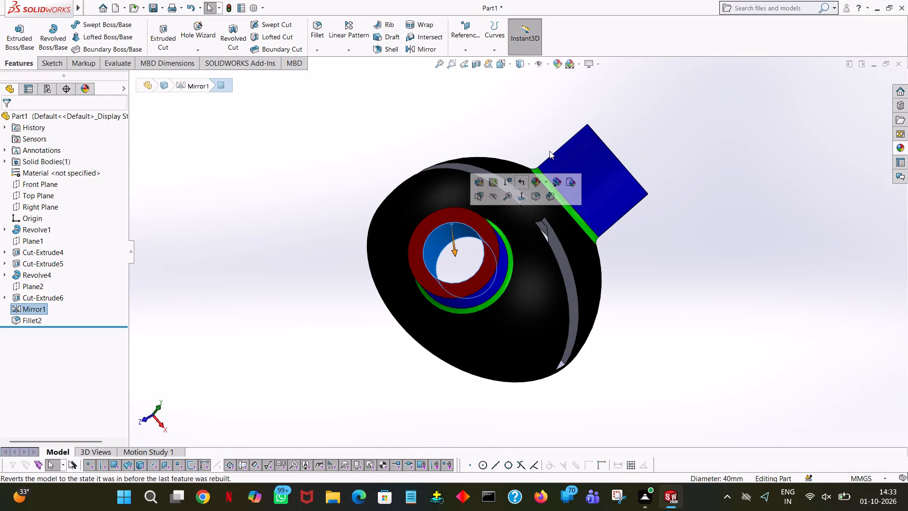
pyautogui.click(536, 179)
pyautogui.click(535, 203)
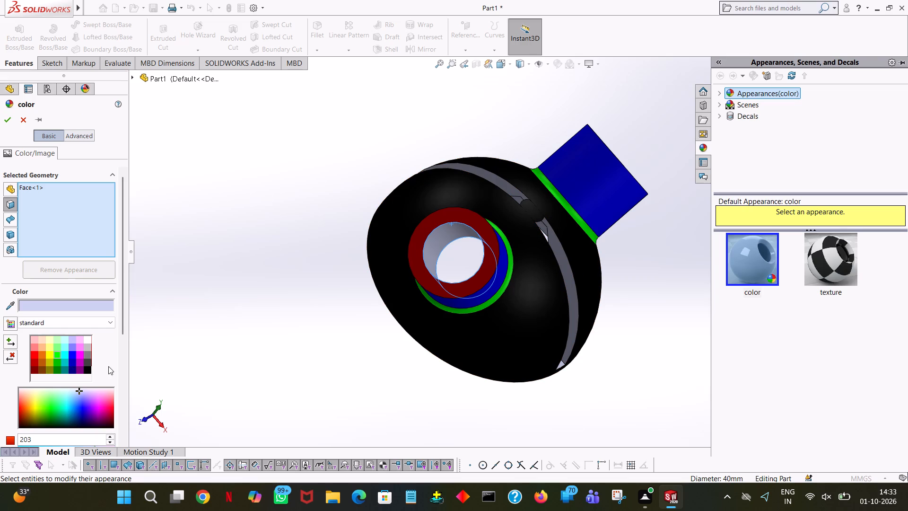
pyautogui.click(77, 341)
pyautogui.click(74, 360)
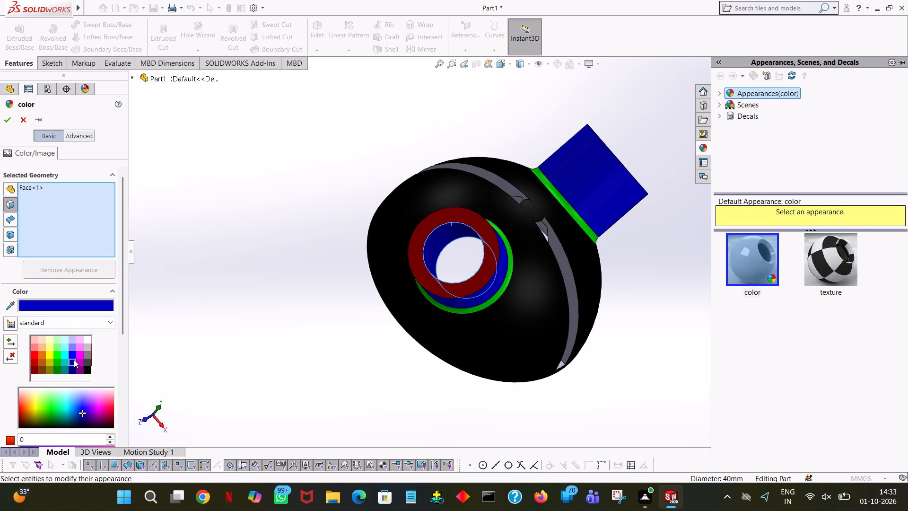
pyautogui.click(79, 355)
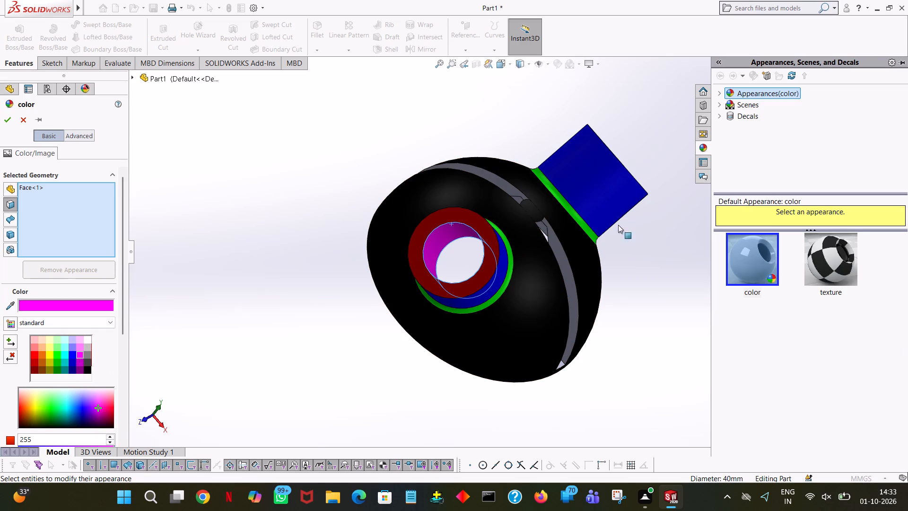
pyautogui.moveTo(661, 219); pyautogui.dragTo(596, 353, button='middle')
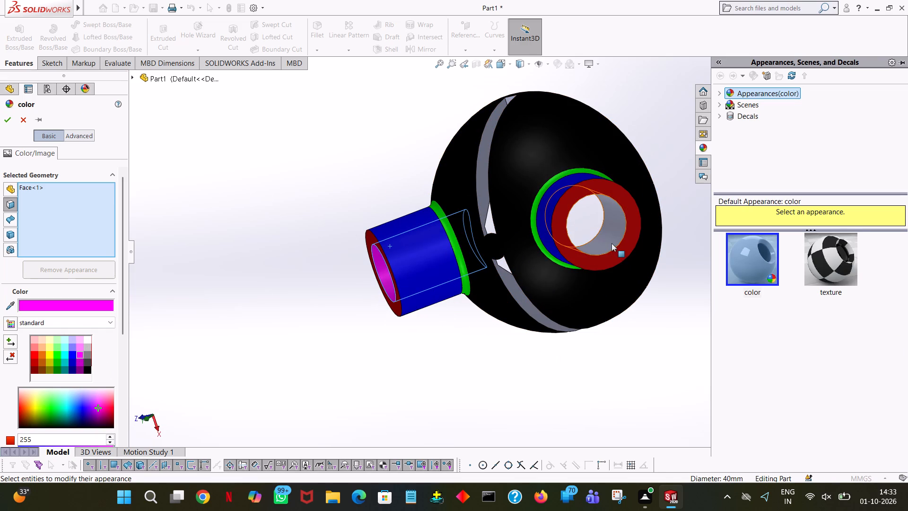
pyautogui.click(611, 243)
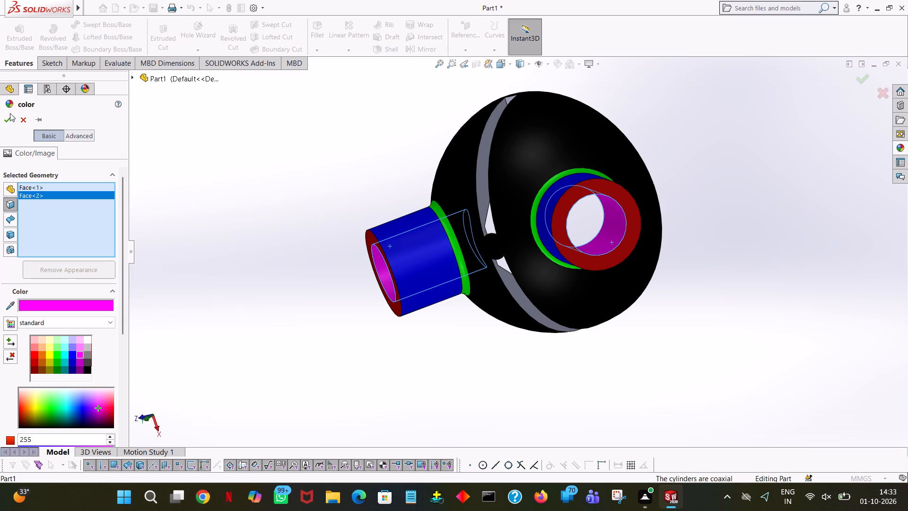
pyautogui.click(10, 121)
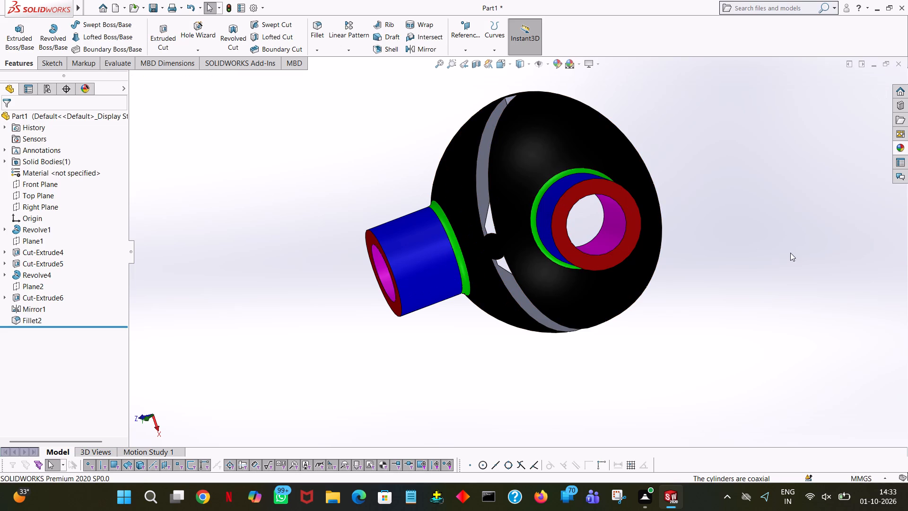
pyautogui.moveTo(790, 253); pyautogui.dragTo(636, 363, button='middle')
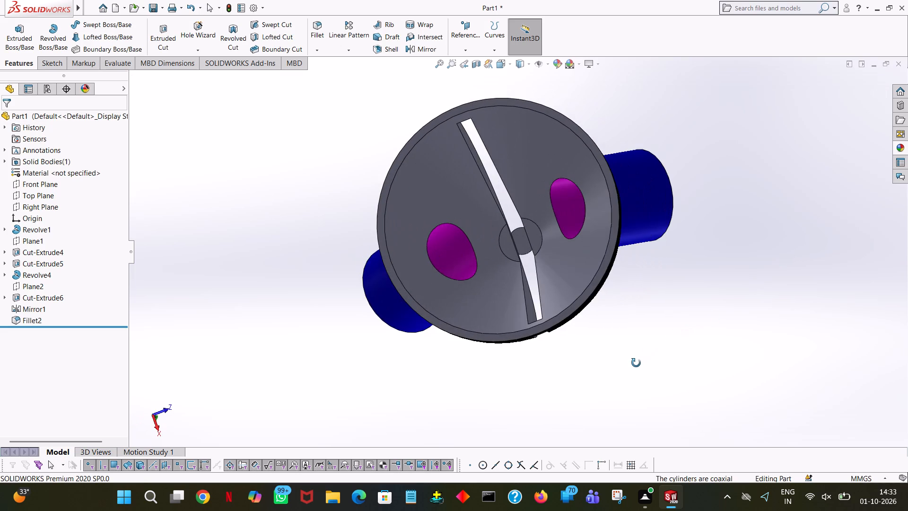
# Colour the concave inner face of the hemispherical shell dark purple, using the standard swatch with red value 128.
pyautogui.moveTo(636, 363); pyautogui.dragTo(618, 391, button='middle')
pyautogui.click(464, 207)
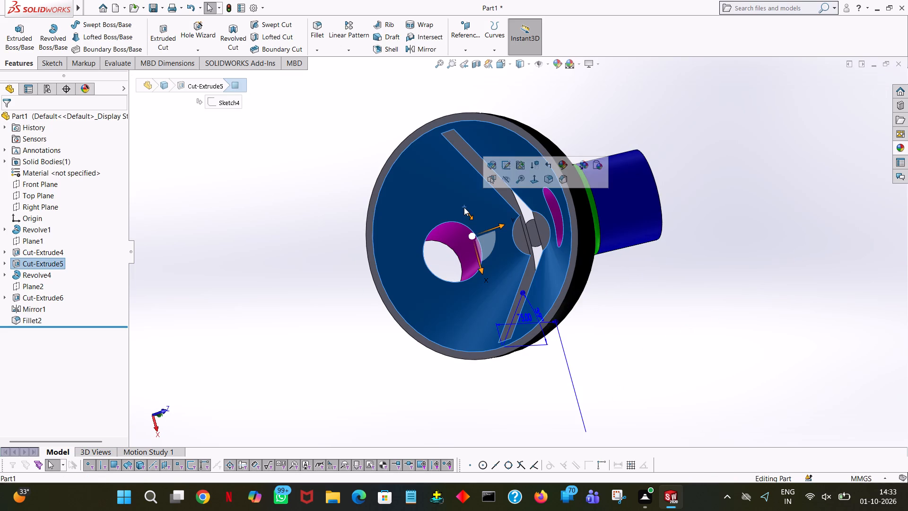
pyautogui.click(562, 164)
pyautogui.click(570, 185)
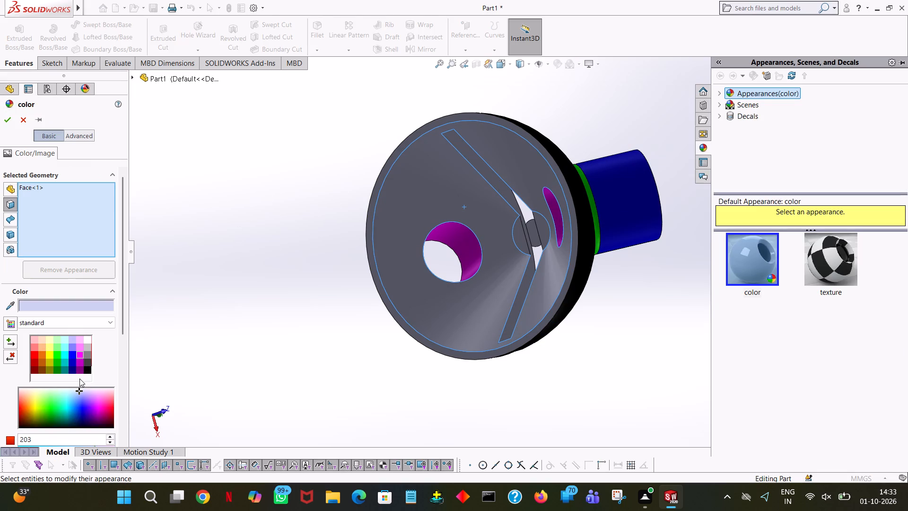
pyautogui.click(77, 368)
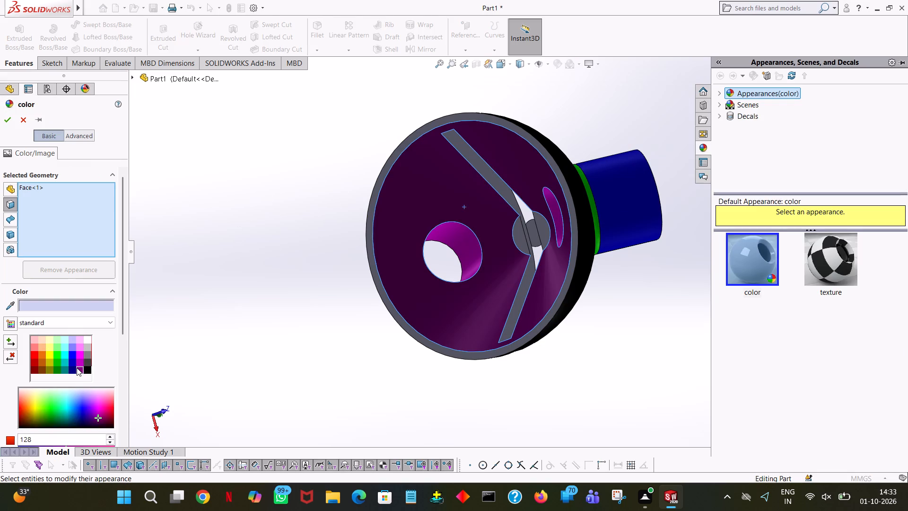
pyautogui.click(1, 115)
pyautogui.click(264, 110)
# Colour one long side wall of the slot through the dome light red, using the standard swatch with red value 255.
pyautogui.moveTo(264, 110); pyautogui.dragTo(254, 196, button='middle')
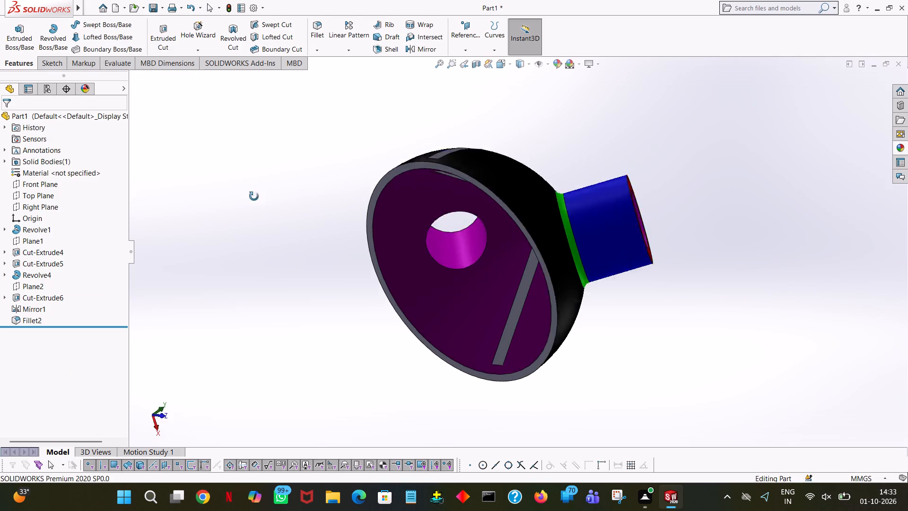
pyautogui.moveTo(254, 196); pyautogui.dragTo(230, 356, button='middle')
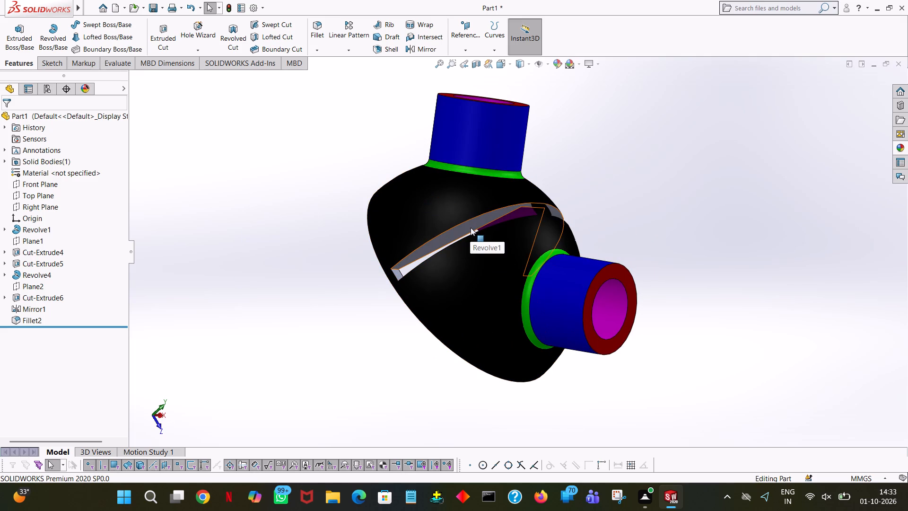
pyautogui.click(471, 224)
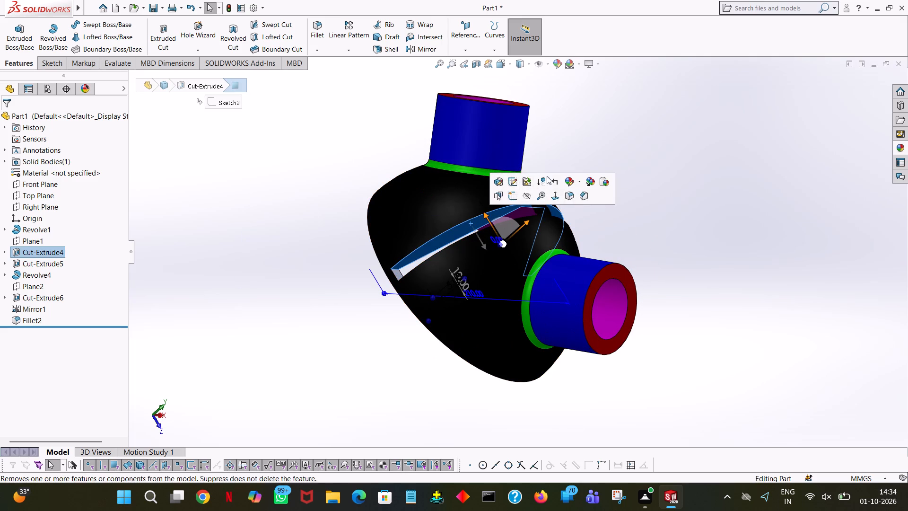
pyautogui.click(567, 182)
pyautogui.click(573, 202)
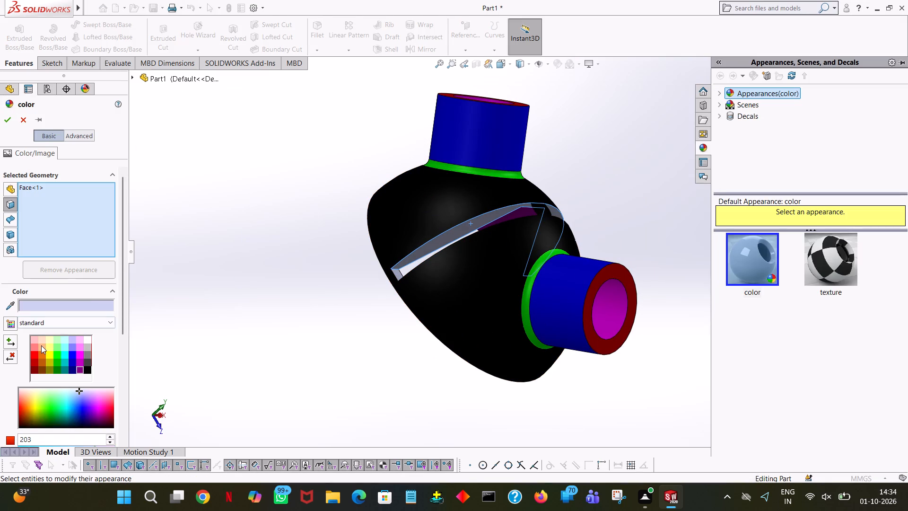
pyautogui.click(41, 345)
pyautogui.moveTo(263, 157); pyautogui.dragTo(246, 115, button='middle')
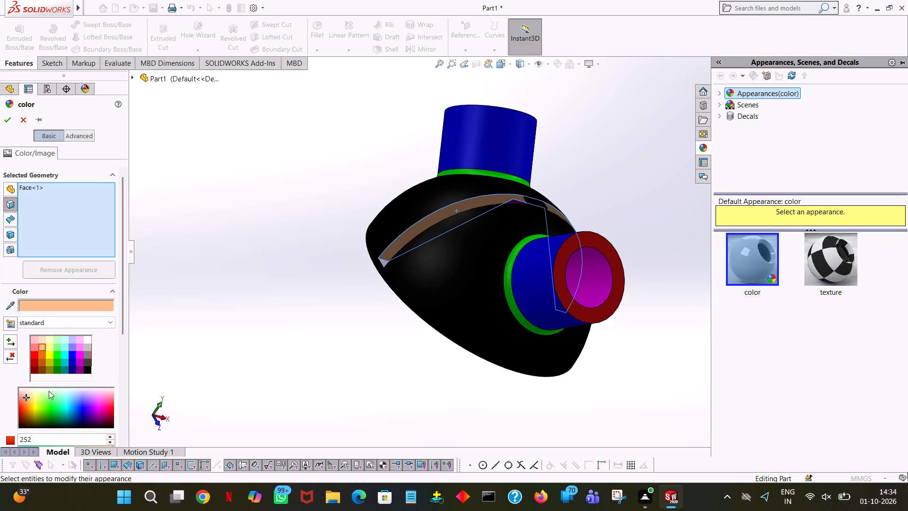
pyautogui.click(32, 346)
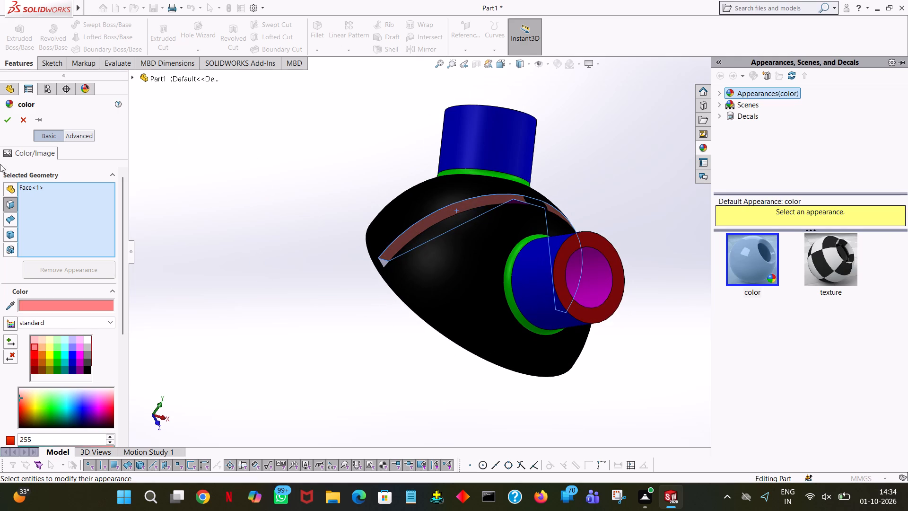
pyautogui.click(5, 120)
pyautogui.click(403, 169)
# Colour the opposite long side wall of the slot the same light red, with red value 255.
pyautogui.moveTo(427, 231); pyautogui.dragTo(439, 270, button='middle')
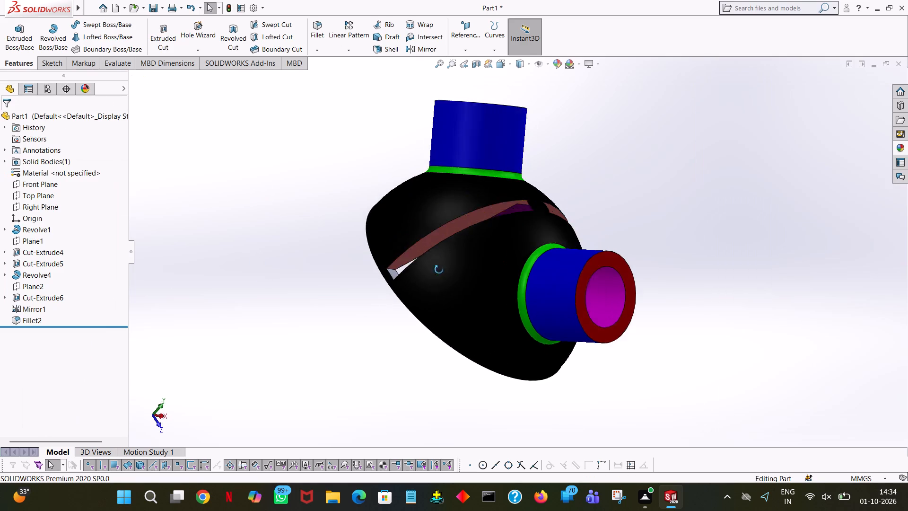
pyautogui.moveTo(439, 270); pyautogui.dragTo(469, 374, button='middle')
pyautogui.click(516, 274)
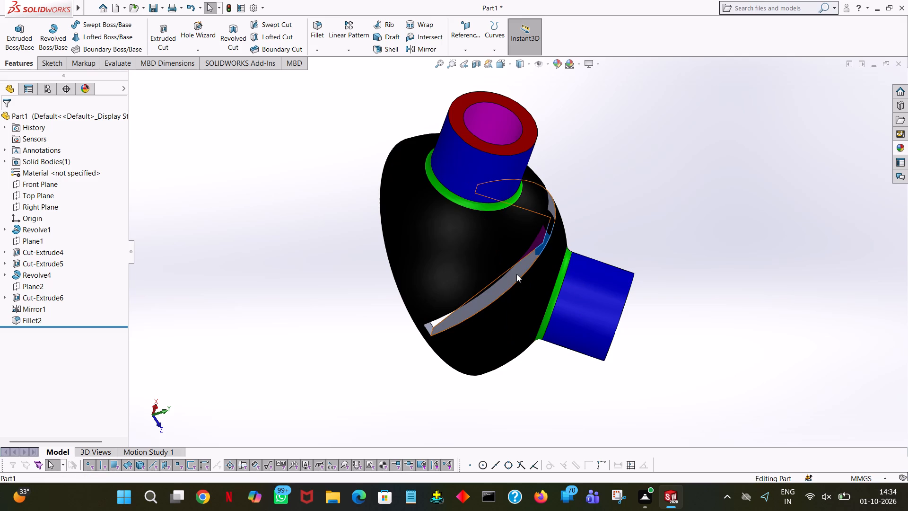
pyautogui.click(616, 228)
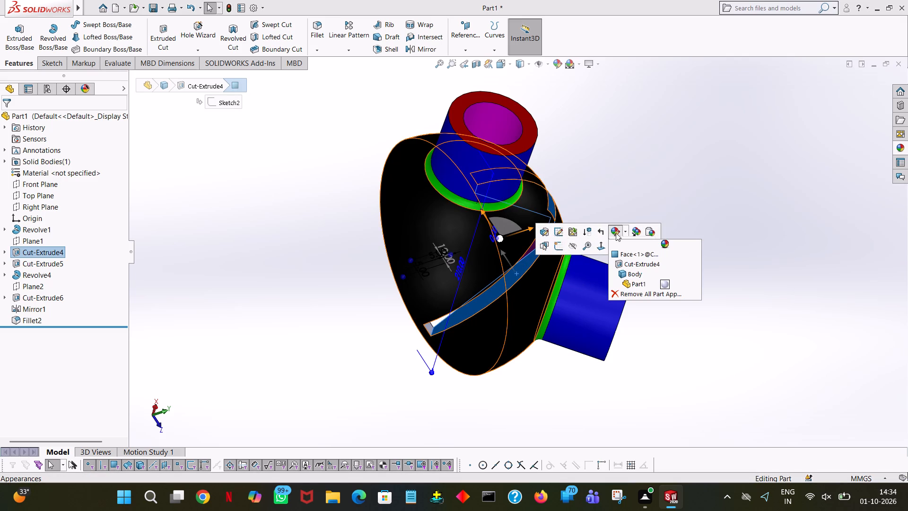
pyautogui.click(620, 252)
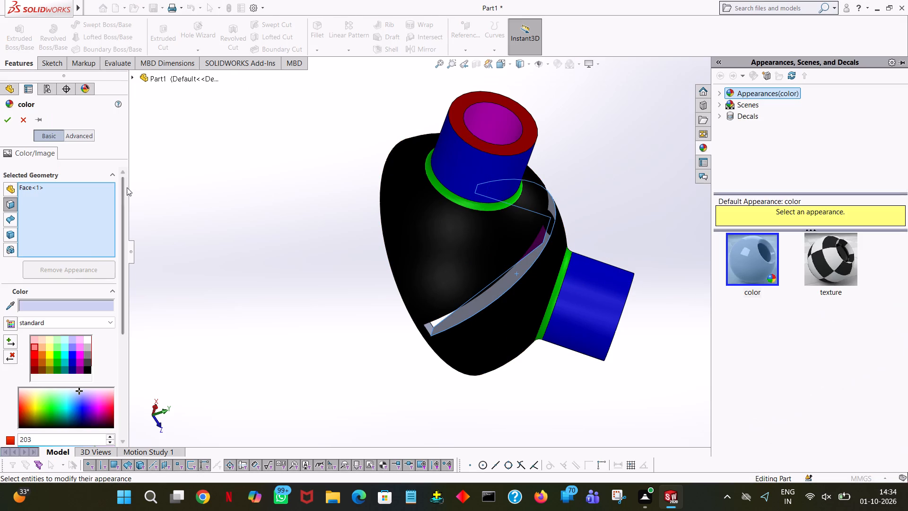
pyautogui.click(31, 346)
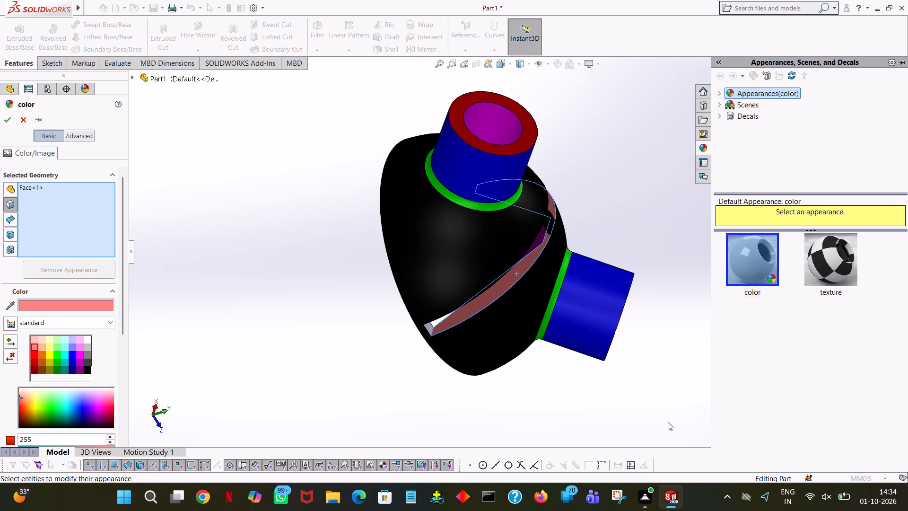
pyautogui.click(8, 122)
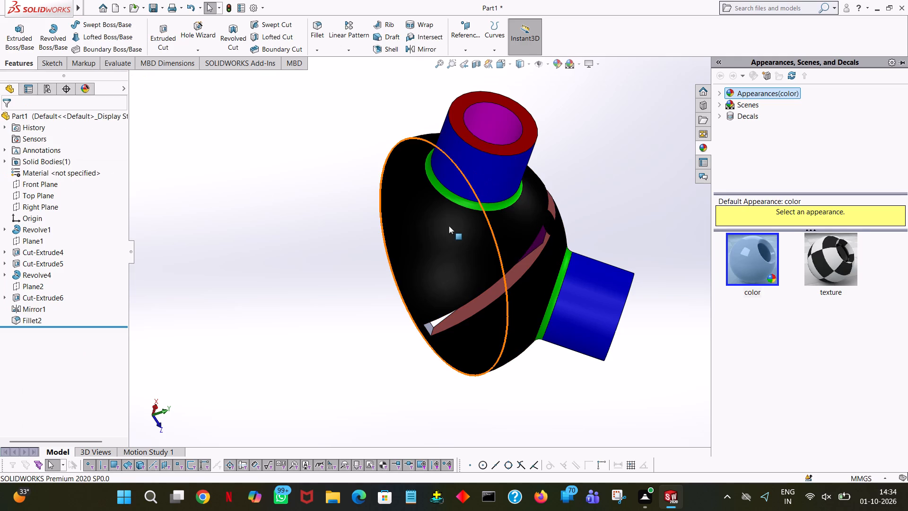
pyautogui.click(314, 231)
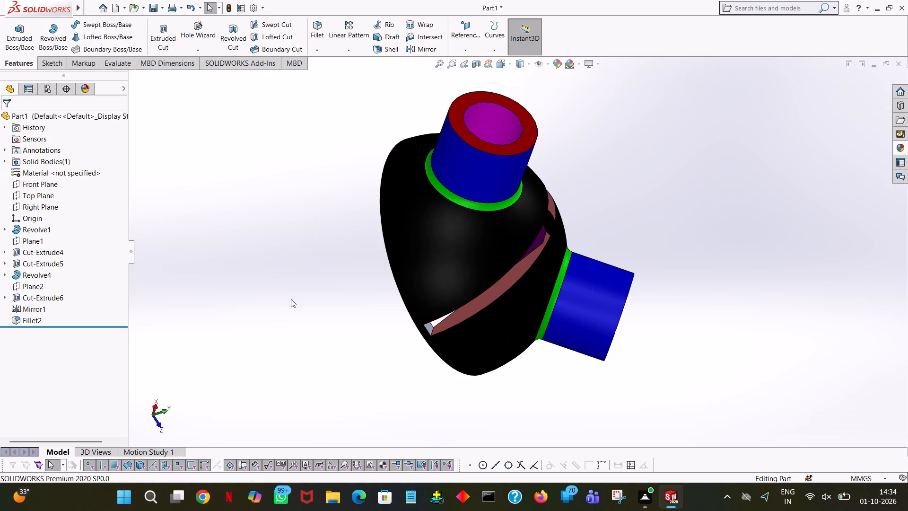
# Colour the two small end faces of the slot dark yellow, using the standard swatch with red value 192.
pyautogui.moveTo(284, 318); pyautogui.dragTo(233, 309, button='middle')
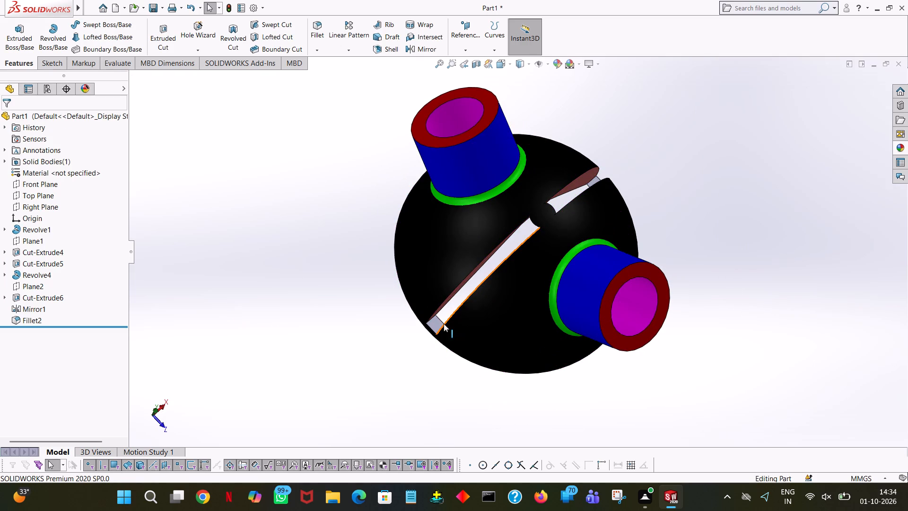
pyautogui.click(436, 324)
pyautogui.click(531, 279)
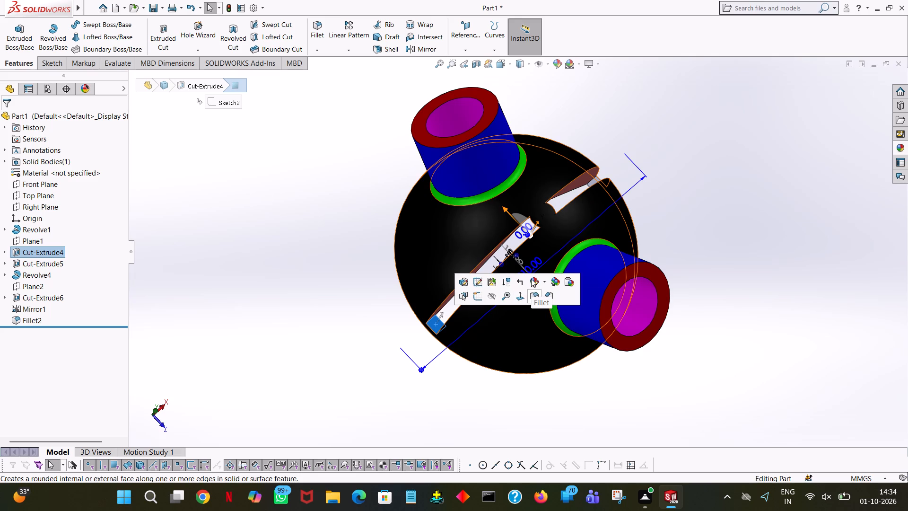
pyautogui.click(549, 301)
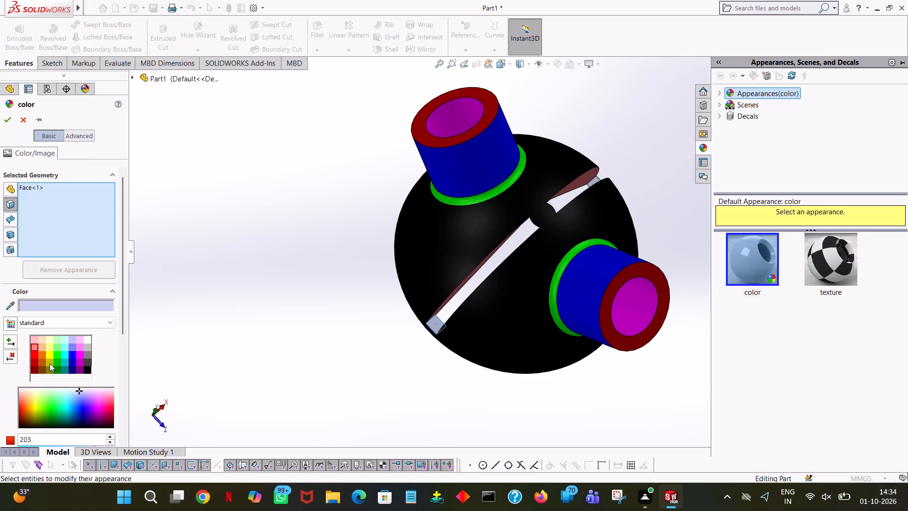
pyautogui.click(50, 363)
pyautogui.moveTo(611, 288); pyautogui.dragTo(608, 402, button='middle')
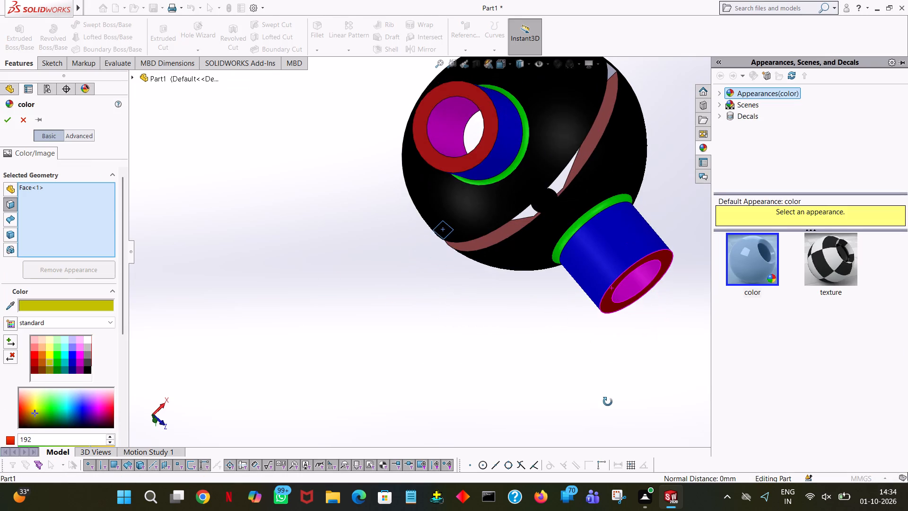
pyautogui.moveTo(608, 402); pyautogui.dragTo(594, 340, button='middle')
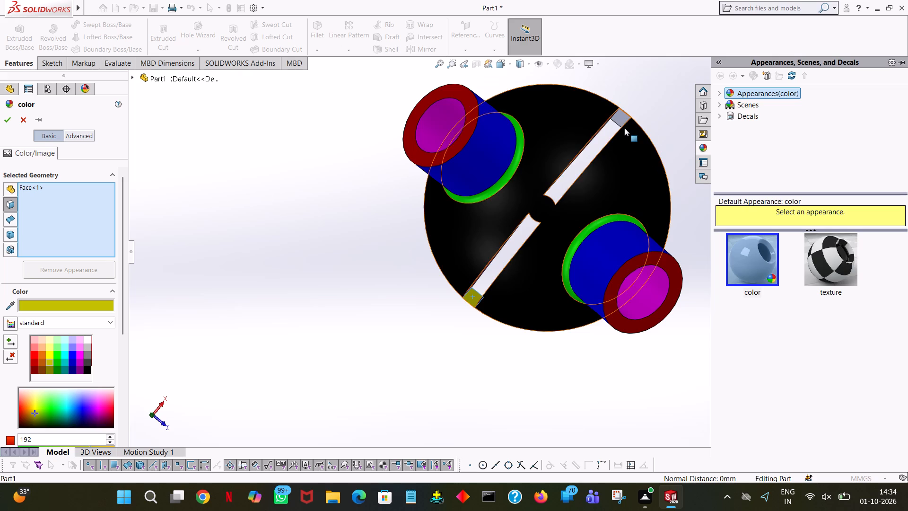
pyautogui.click(621, 112)
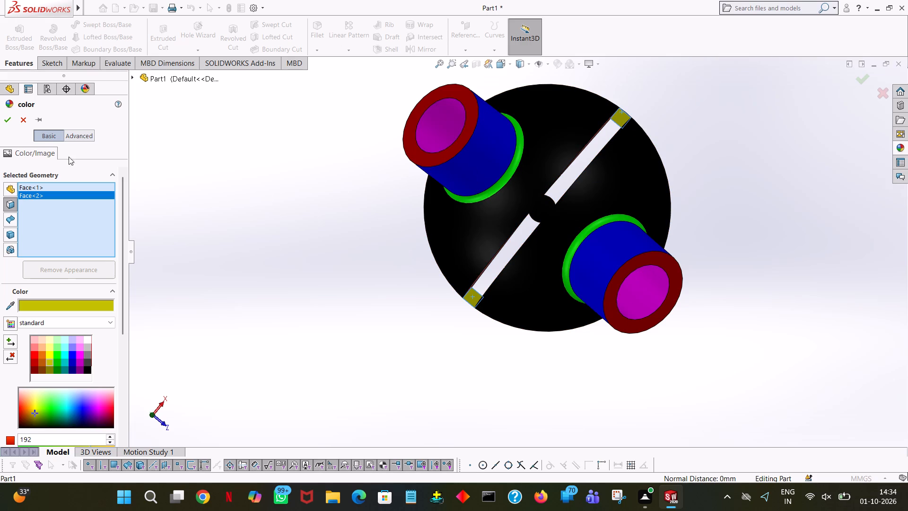
pyautogui.click(10, 118)
pyautogui.click(466, 314)
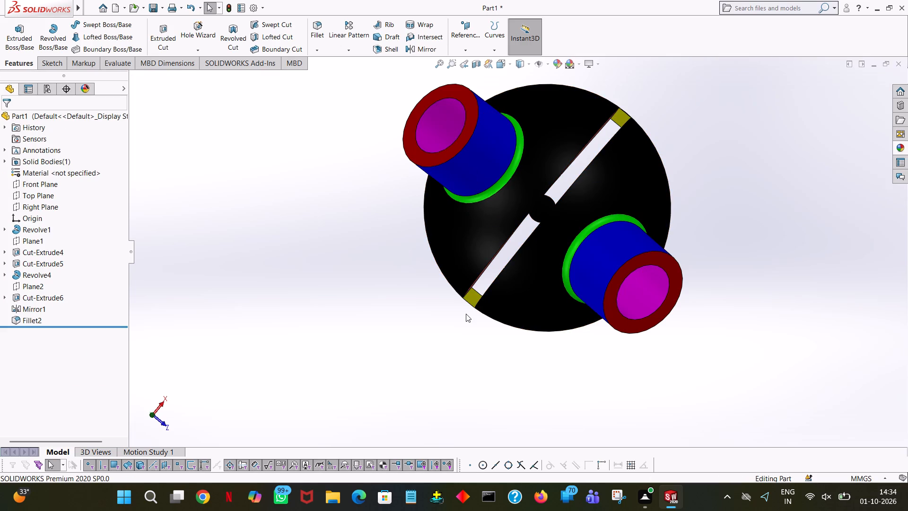
# Colour the three central faces inside the shell, where the slot crosses the circular area, bright red with red value 255.
pyautogui.moveTo(790, 334); pyautogui.dragTo(863, 244, button='middle')
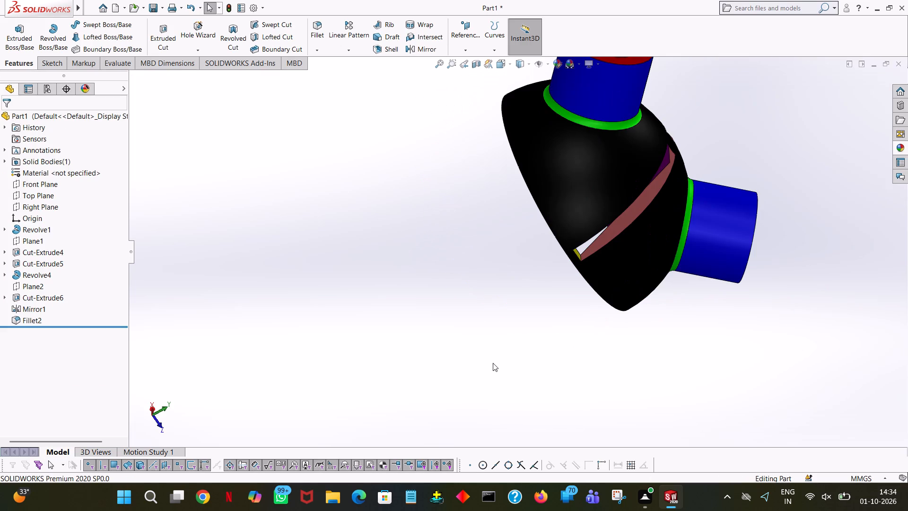
pyautogui.moveTo(493, 363); pyautogui.dragTo(581, 278, button='middle')
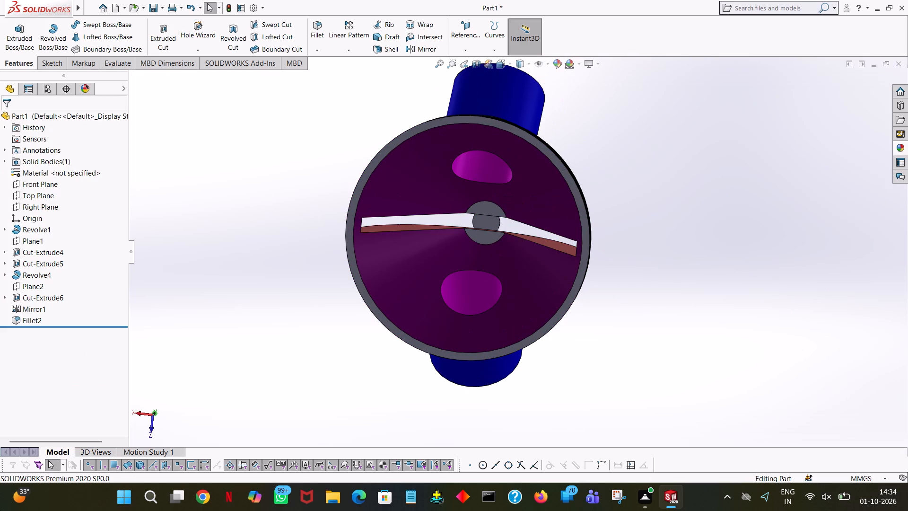
pyautogui.click(478, 225)
pyautogui.click(578, 178)
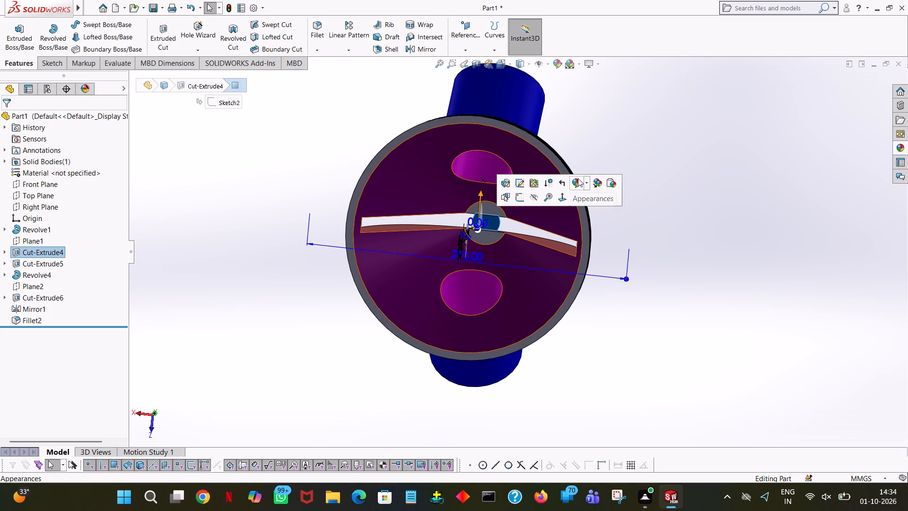
pyautogui.click(577, 207)
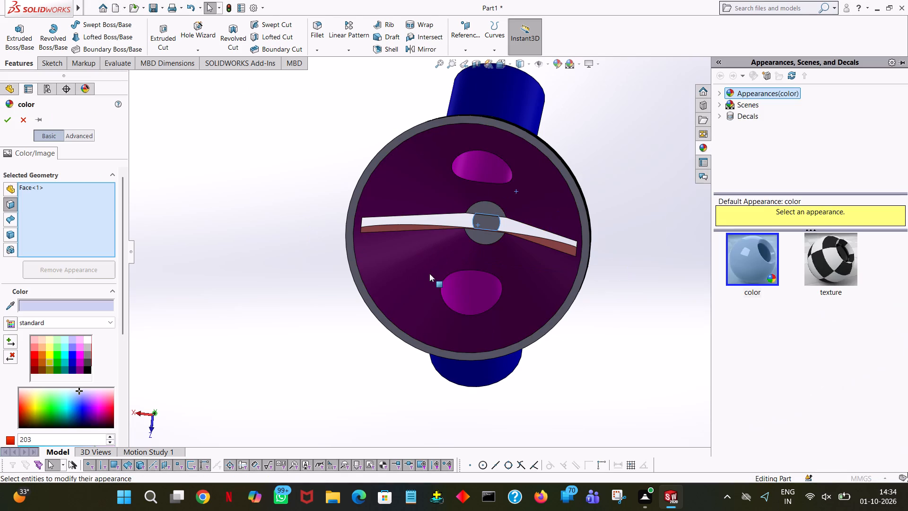
pyautogui.click(35, 354)
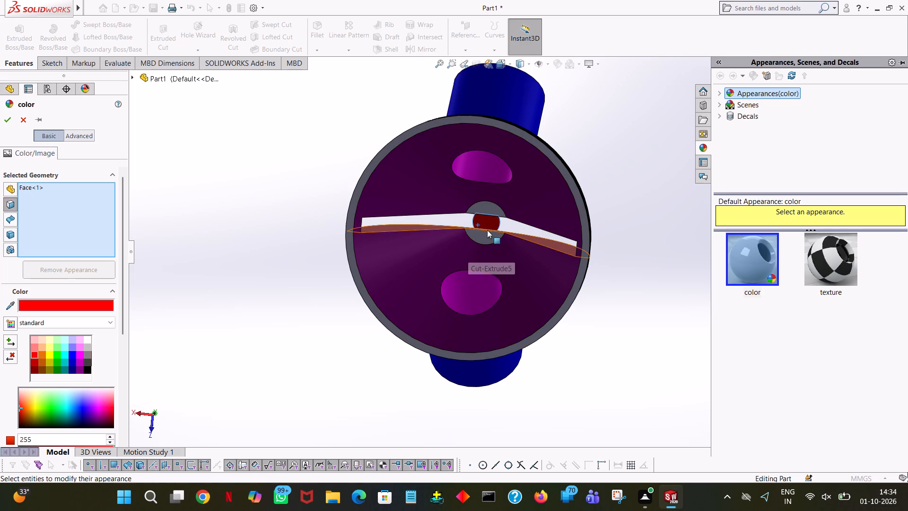
pyautogui.click(482, 241)
pyautogui.click(485, 212)
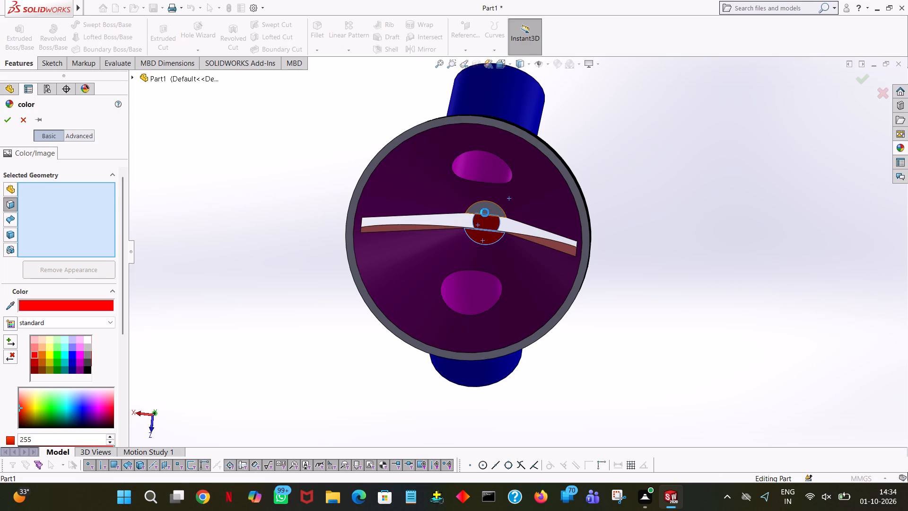
pyautogui.click(14, 122)
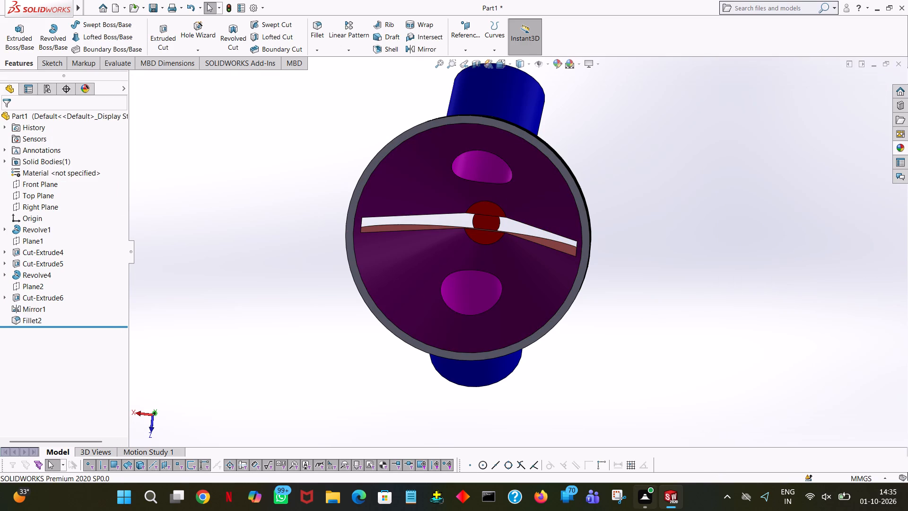
# Colour the flat annular rim face at the dome's open end bright green, using the standard swatch with red value 0.
pyautogui.middleClick(643, 224)
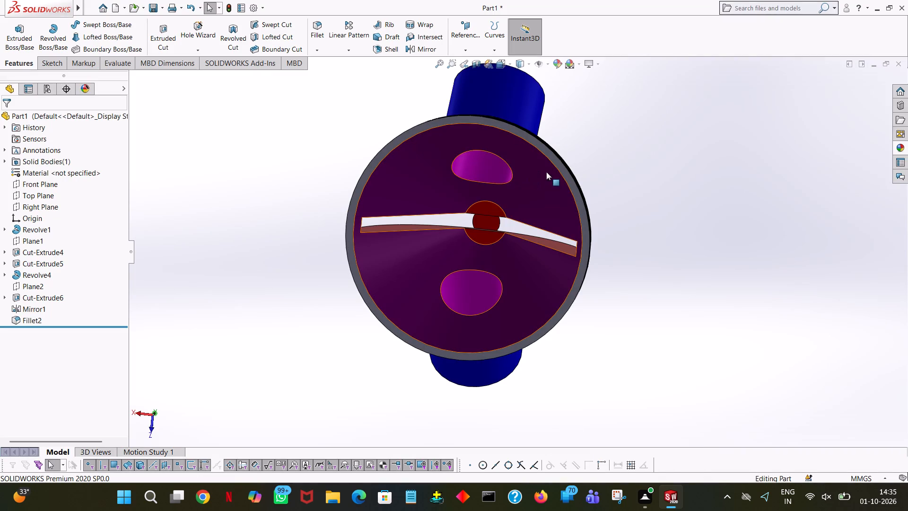
pyautogui.click(568, 175)
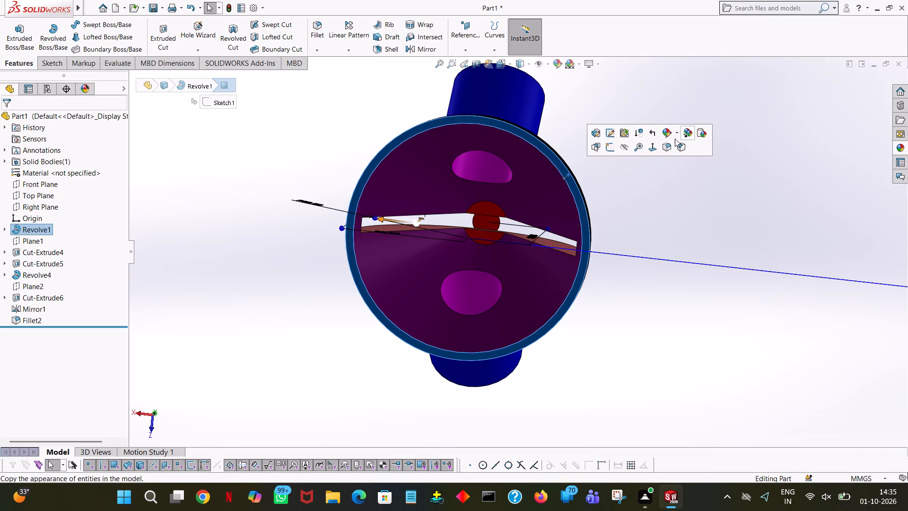
pyautogui.click(671, 134)
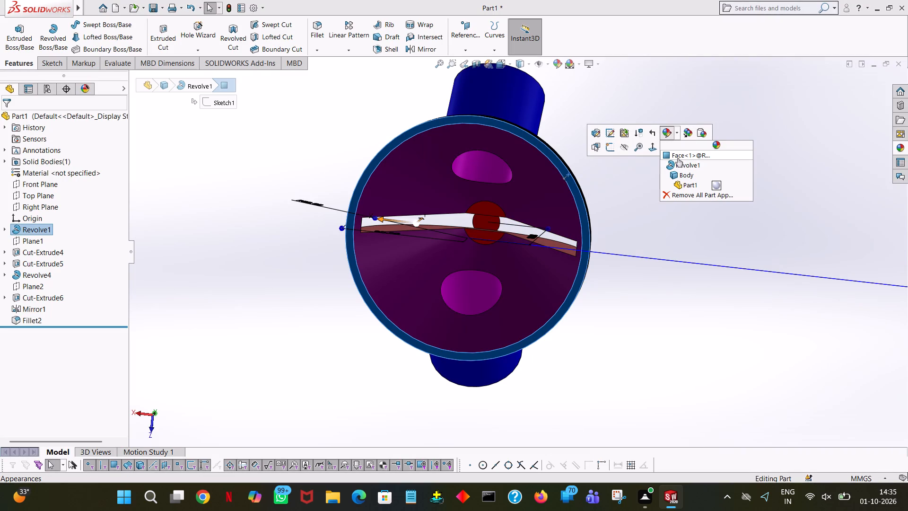
pyautogui.click(678, 158)
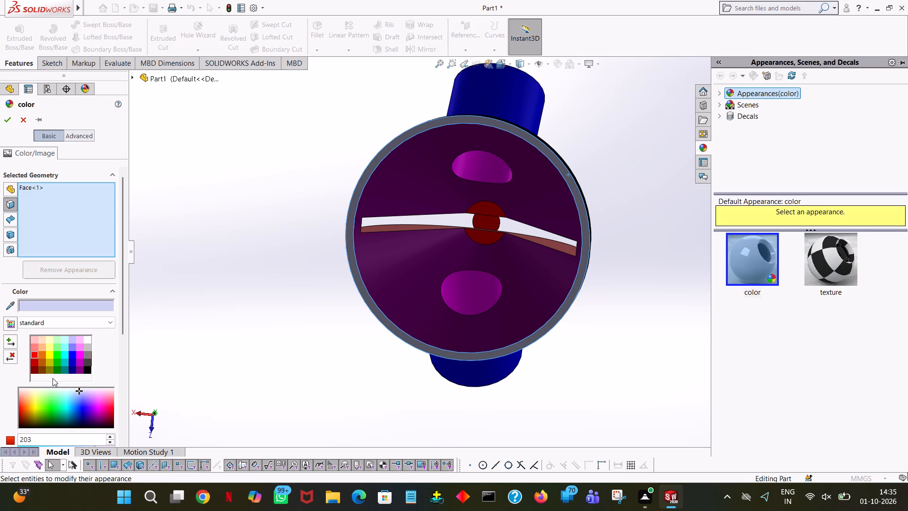
pyautogui.click(57, 356)
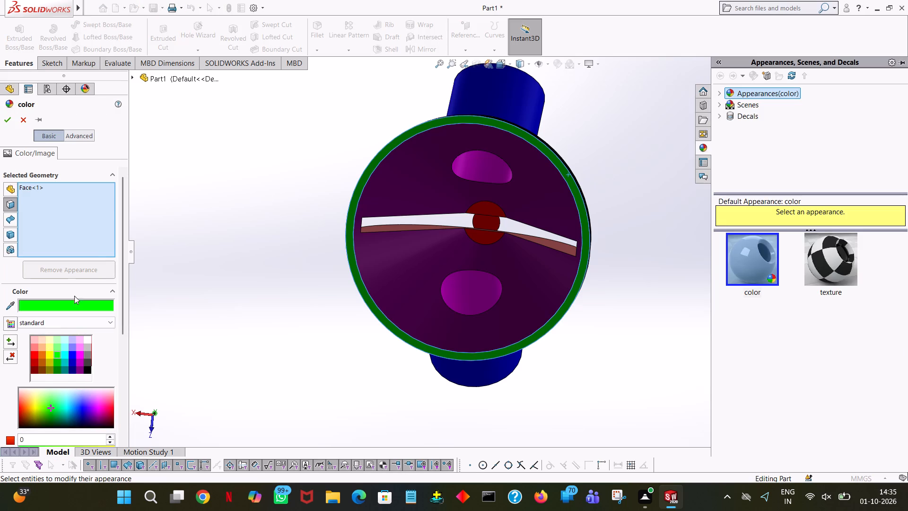
pyautogui.click(5, 124)
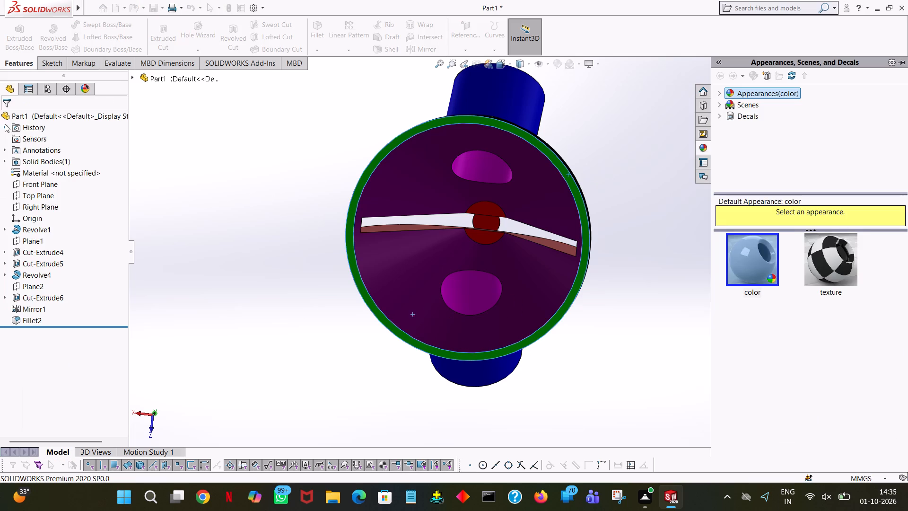
pyautogui.click(300, 166)
# Examine the coloured housing from outside and inside, checking the bosses, fillets, slot and rim faces.
pyautogui.moveTo(300, 166); pyautogui.dragTo(342, 510, button='middle')
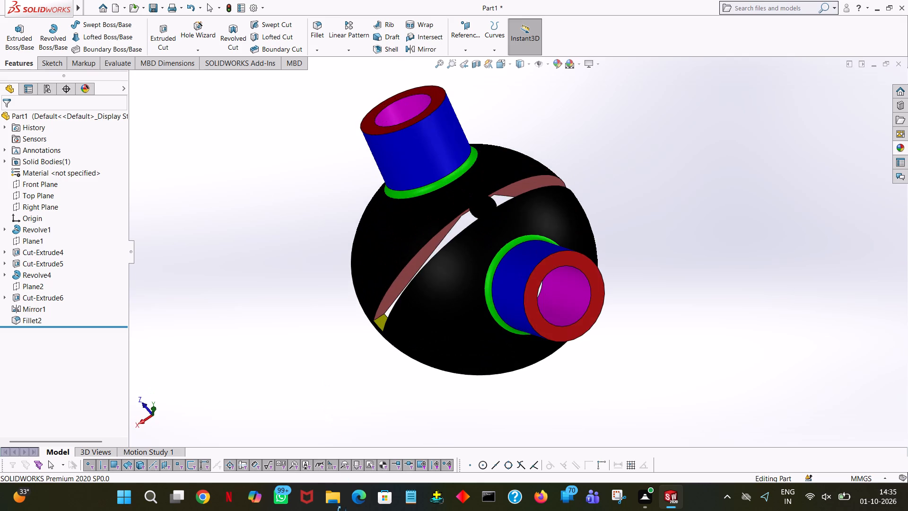
pyautogui.moveTo(342, 510); pyautogui.dragTo(441, 390, button='middle')
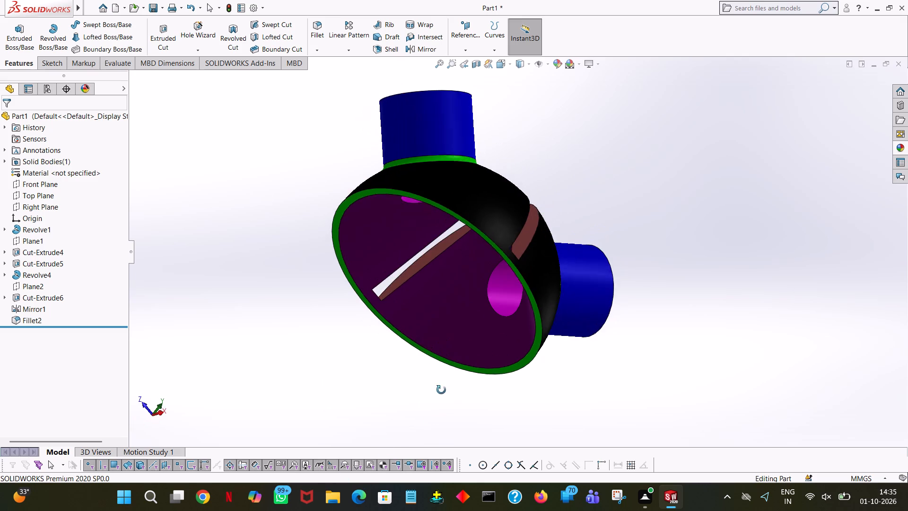
pyautogui.moveTo(441, 390); pyautogui.dragTo(462, 358, button='middle')
pyautogui.moveTo(464, 355); pyautogui.dragTo(504, 322, button='middle')
pyautogui.moveTo(680, 232); pyautogui.dragTo(472, 279, button='middle')
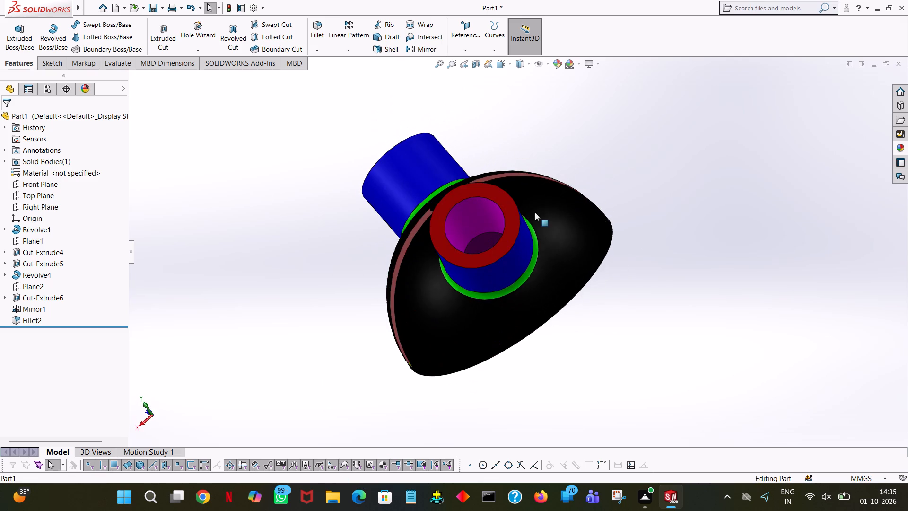
pyautogui.moveTo(567, 179); pyautogui.dragTo(642, 82, button='middle')
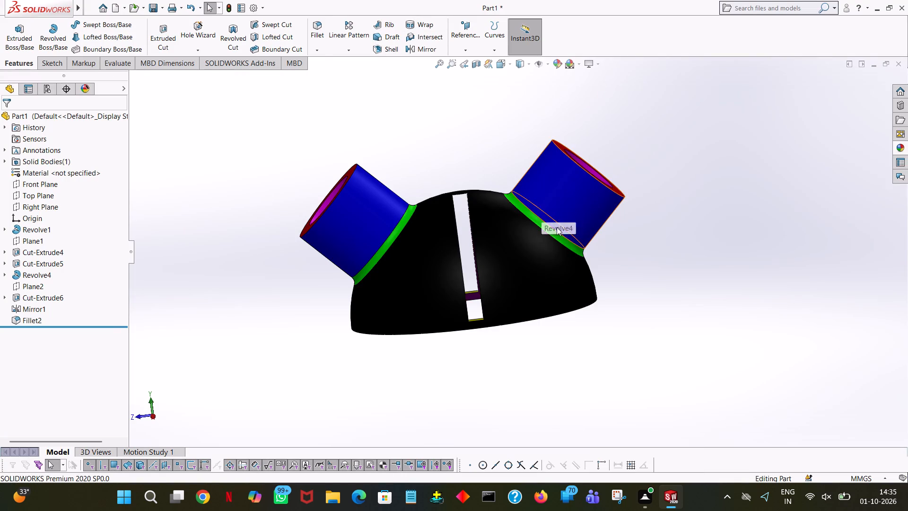
pyautogui.moveTo(758, 203); pyautogui.dragTo(705, 312, button='middle')
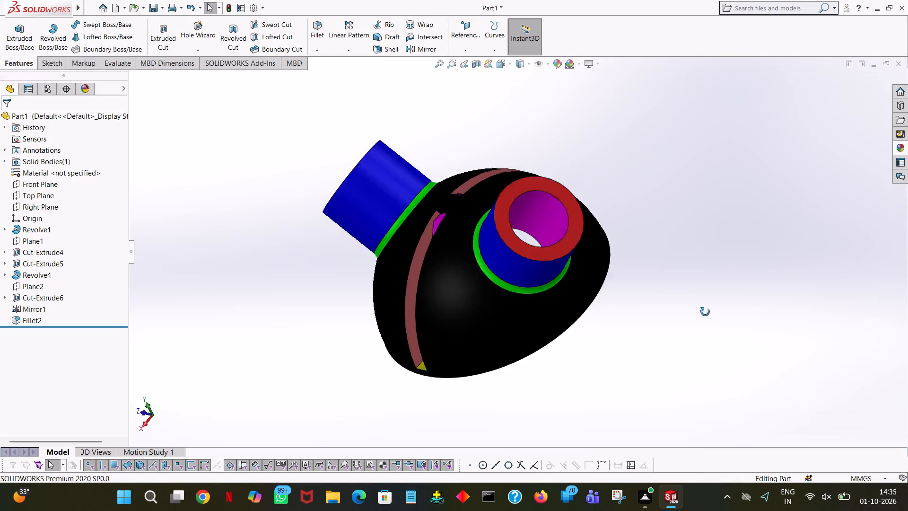
pyautogui.moveTo(705, 312); pyautogui.dragTo(554, 381, button='middle')
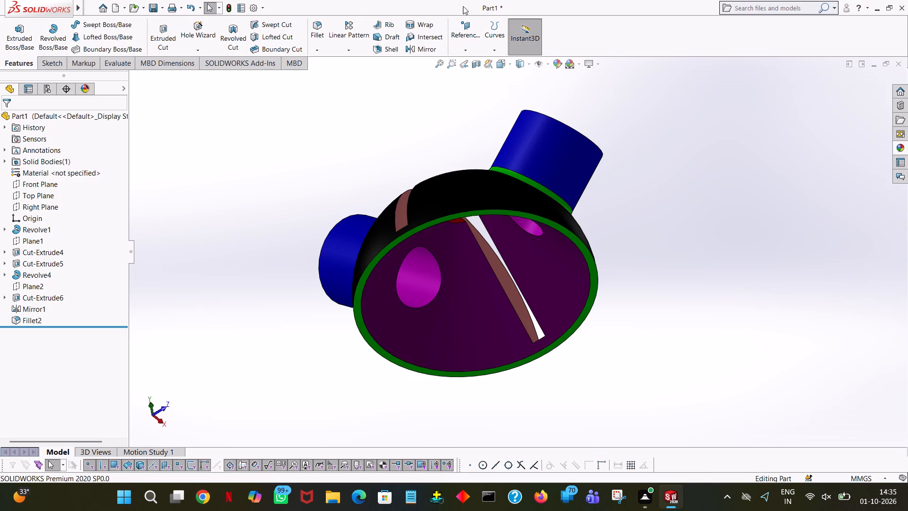
# Save the part as "enclouser component" in the "desighn new job" folder on drive E.
pyautogui.click(152, 1)
pyautogui.click(154, 4)
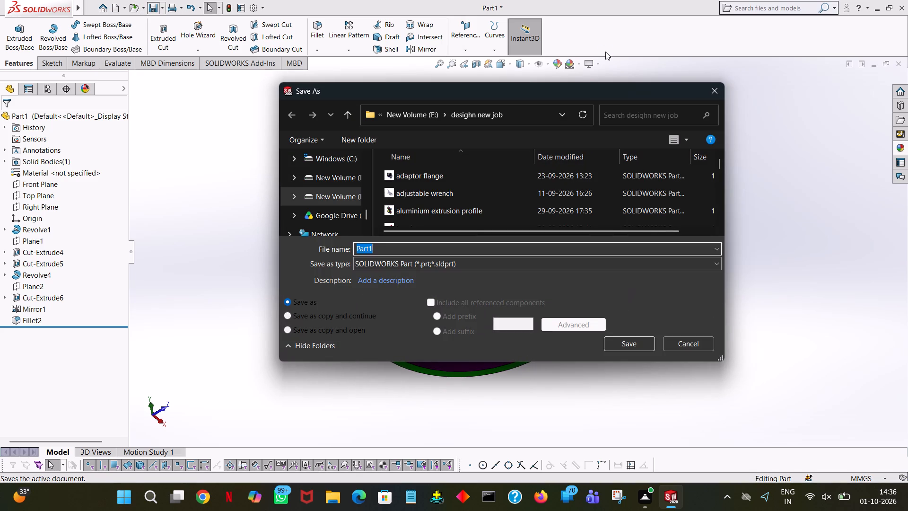
pyautogui.write('enclou')
pyautogui.write('ser component')
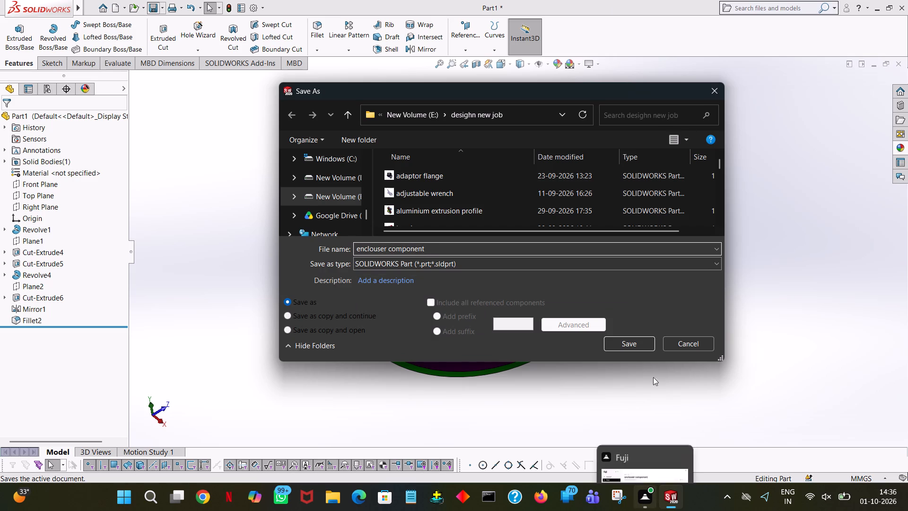
pyautogui.click(643, 344)
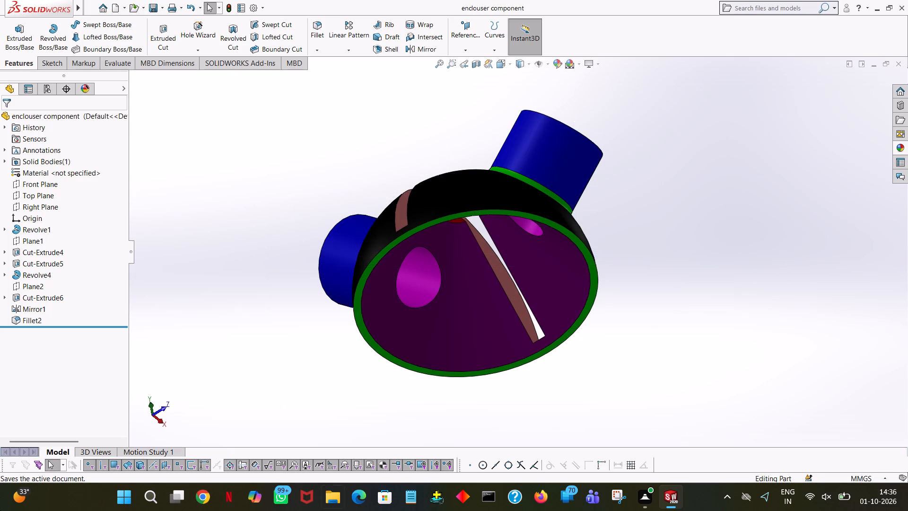
# Save a copy of the part as an Adobe PDF named "enclouser component" in the "pdf new job" folder on drive E.
pyautogui.click(165, 5)
pyautogui.click(165, 34)
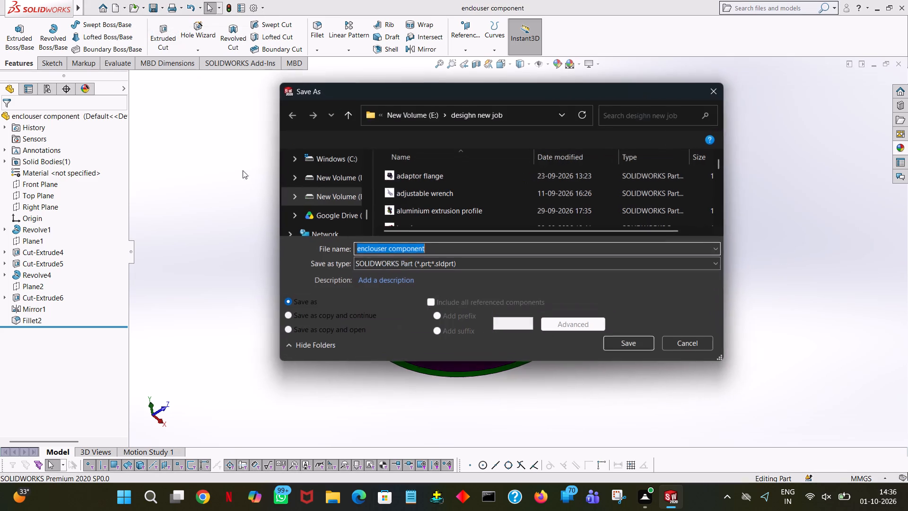
pyautogui.click(348, 112)
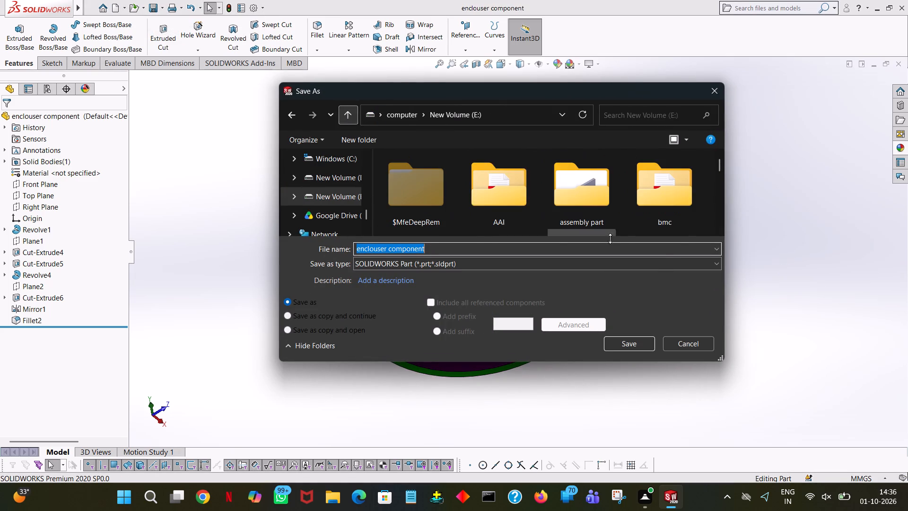
pyautogui.moveTo(716, 162); pyautogui.dragTo(721, 168)
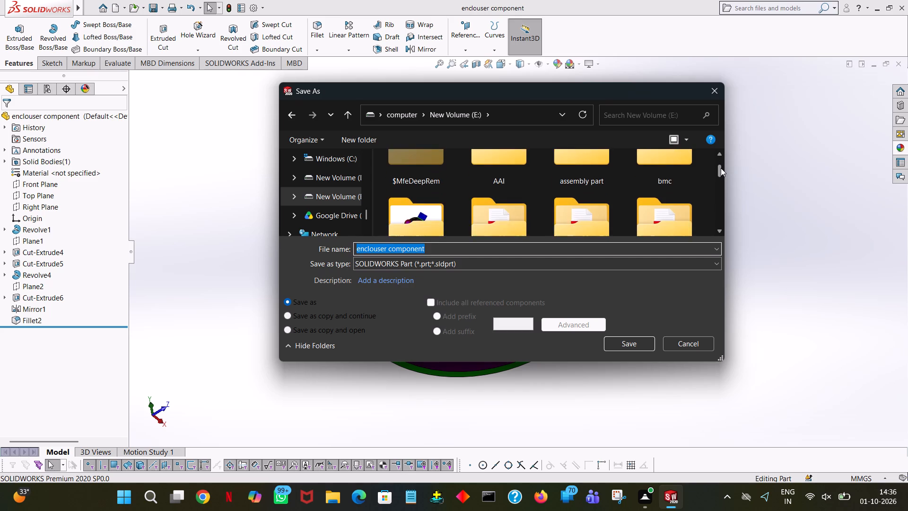
pyautogui.moveTo(721, 168); pyautogui.dragTo(727, 180)
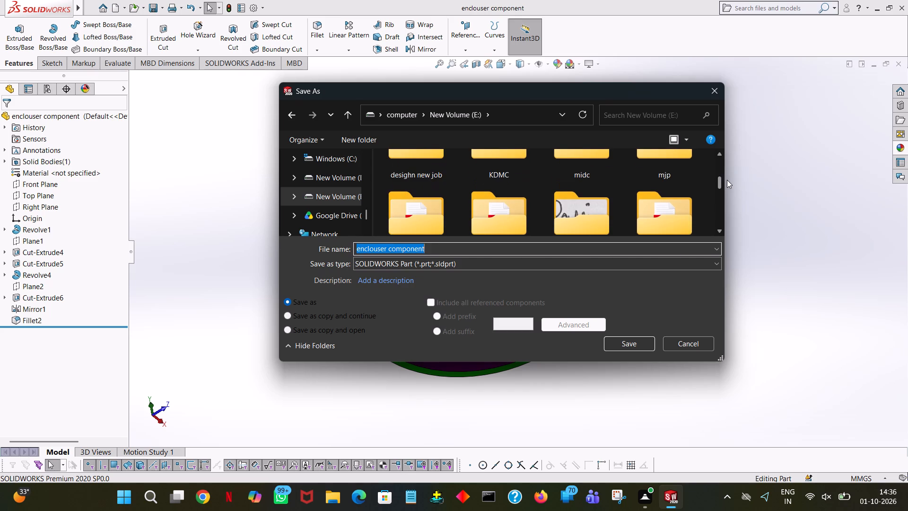
pyautogui.moveTo(727, 180); pyautogui.dragTo(725, 203)
pyautogui.doubleClick(486, 160)
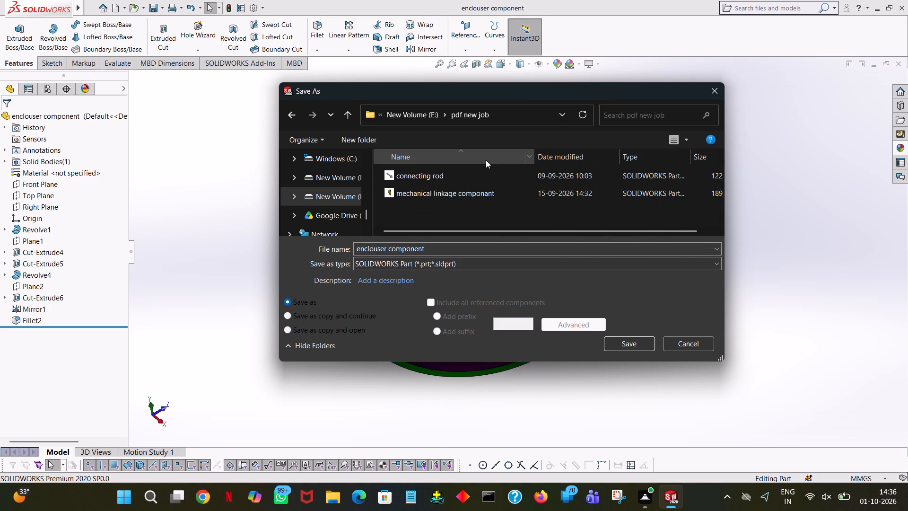
pyautogui.click(421, 269)
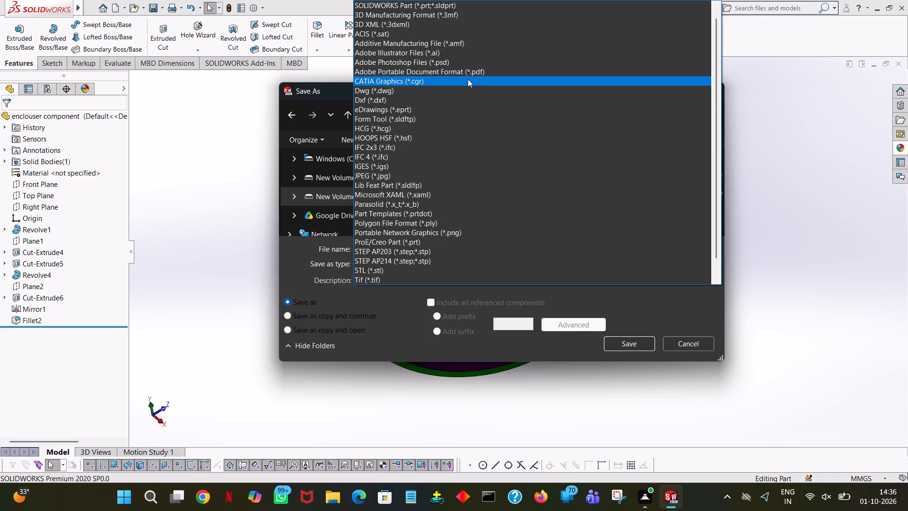
pyautogui.click(470, 76)
pyautogui.click(440, 300)
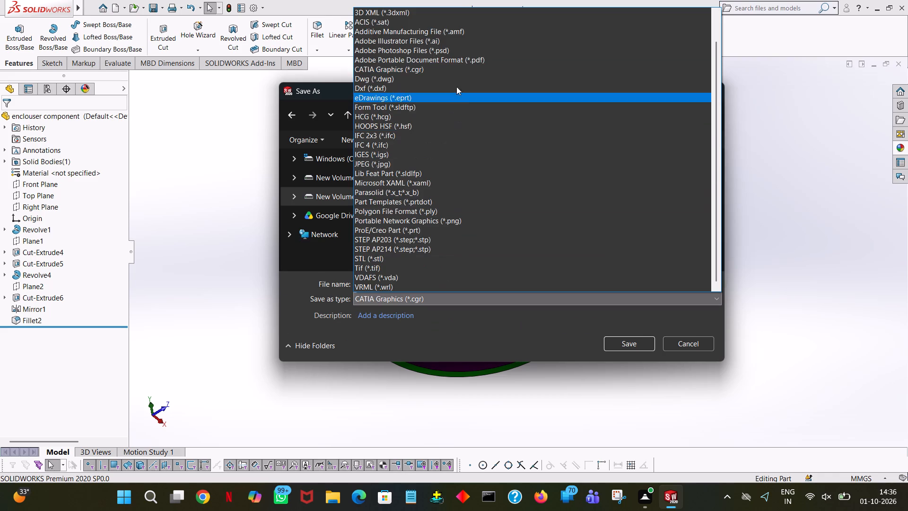
pyautogui.click(458, 62)
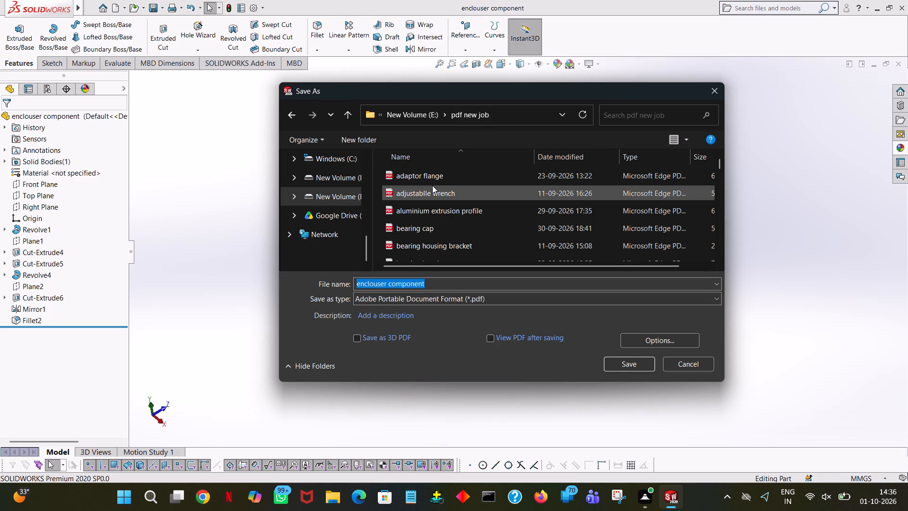
pyautogui.click(636, 361)
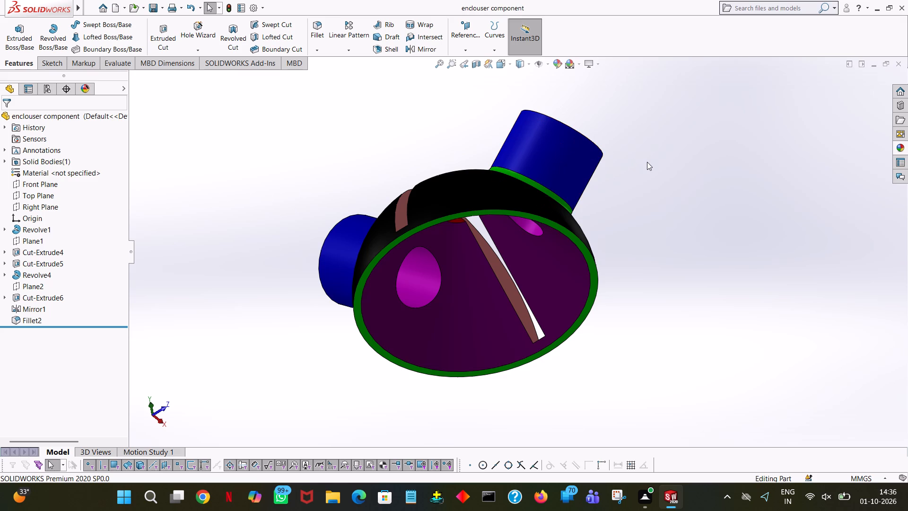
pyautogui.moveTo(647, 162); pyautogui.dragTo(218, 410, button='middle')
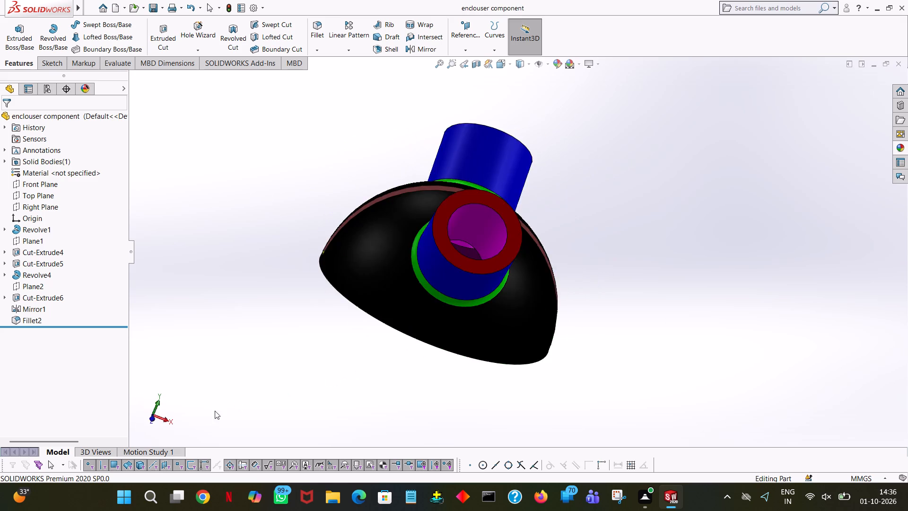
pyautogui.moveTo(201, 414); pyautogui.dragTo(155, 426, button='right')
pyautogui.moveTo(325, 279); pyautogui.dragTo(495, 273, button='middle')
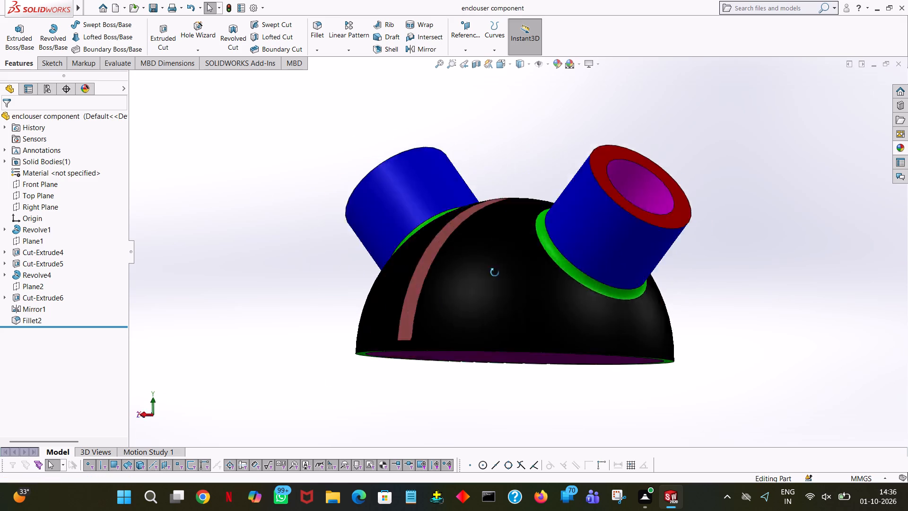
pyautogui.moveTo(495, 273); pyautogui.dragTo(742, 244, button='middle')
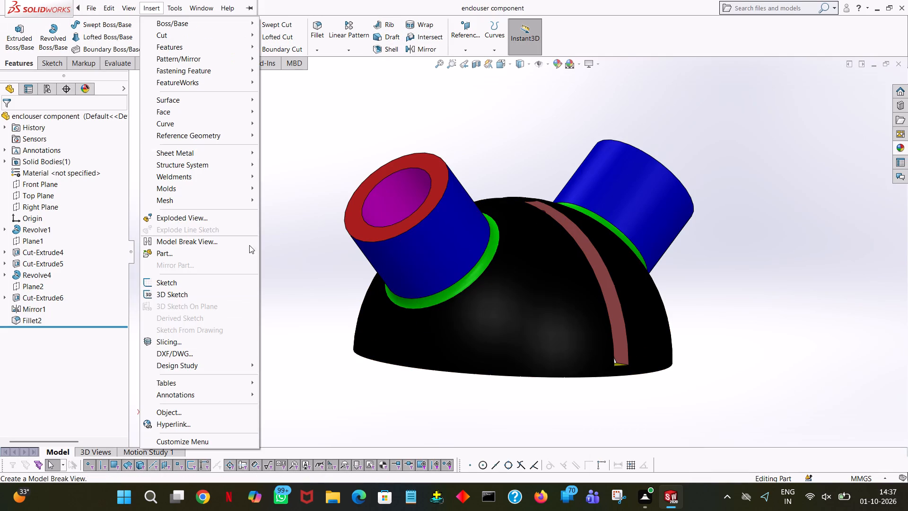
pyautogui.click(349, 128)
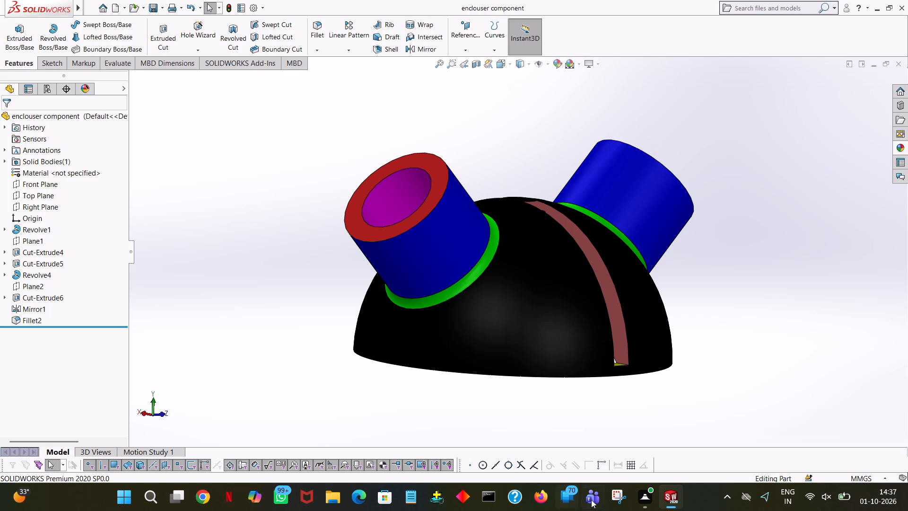